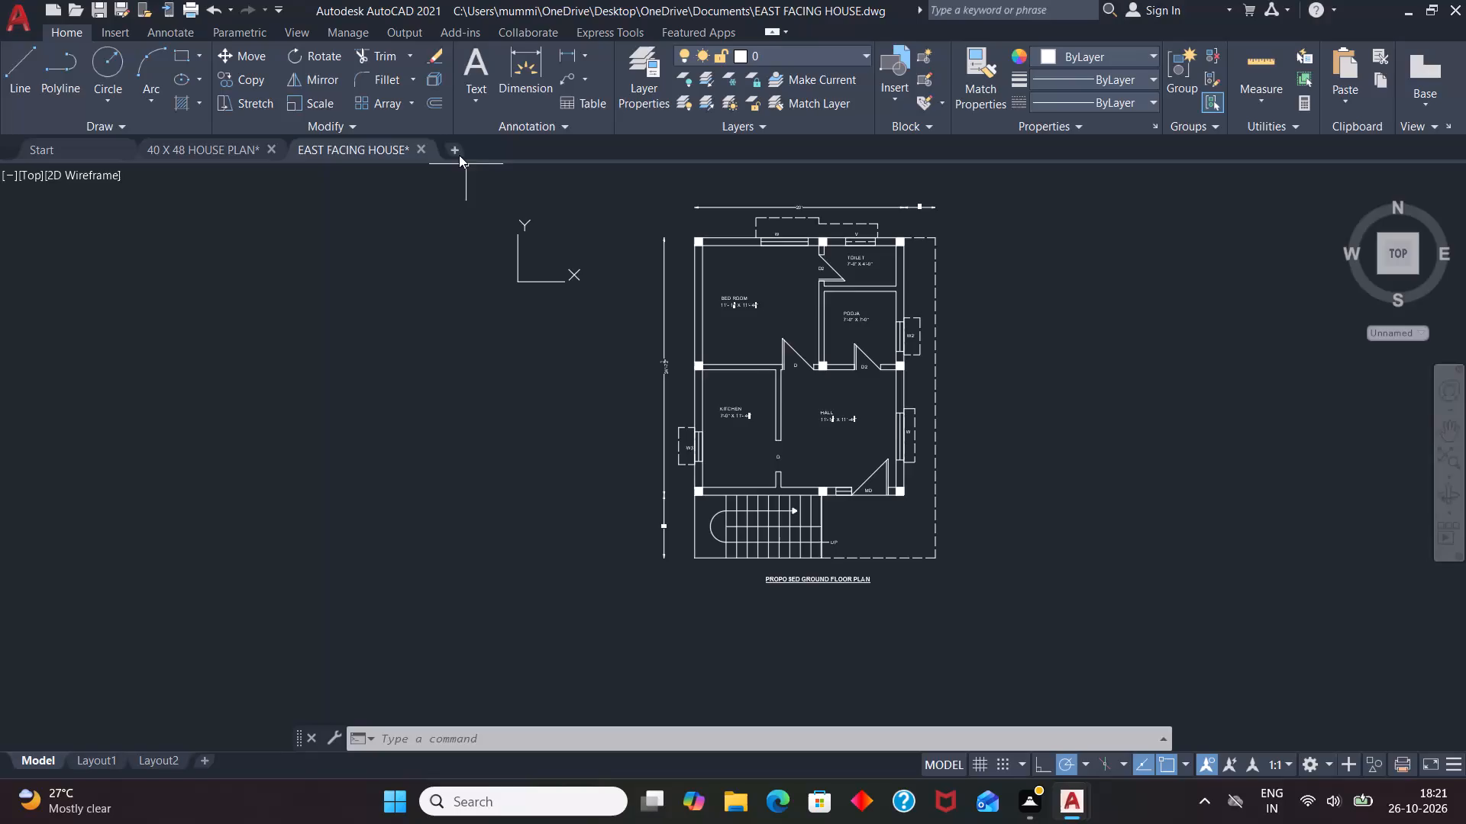
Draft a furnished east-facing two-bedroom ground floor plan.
Create a new blank drawing alongside the open house plan drawings.
click(457, 155)
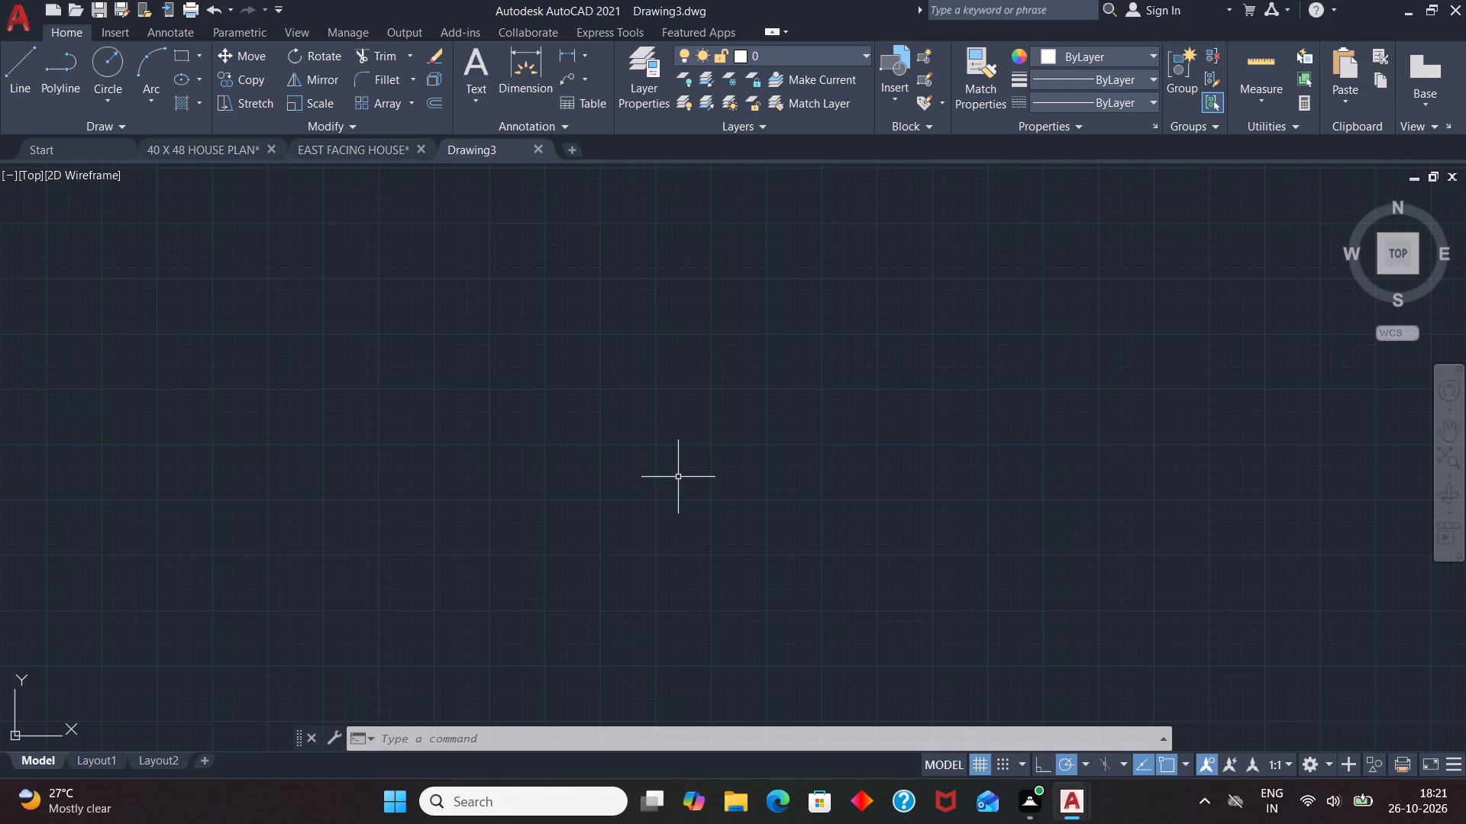
Open the Options dialog, review the Open and Save settings, and close it.
click(709, 739)
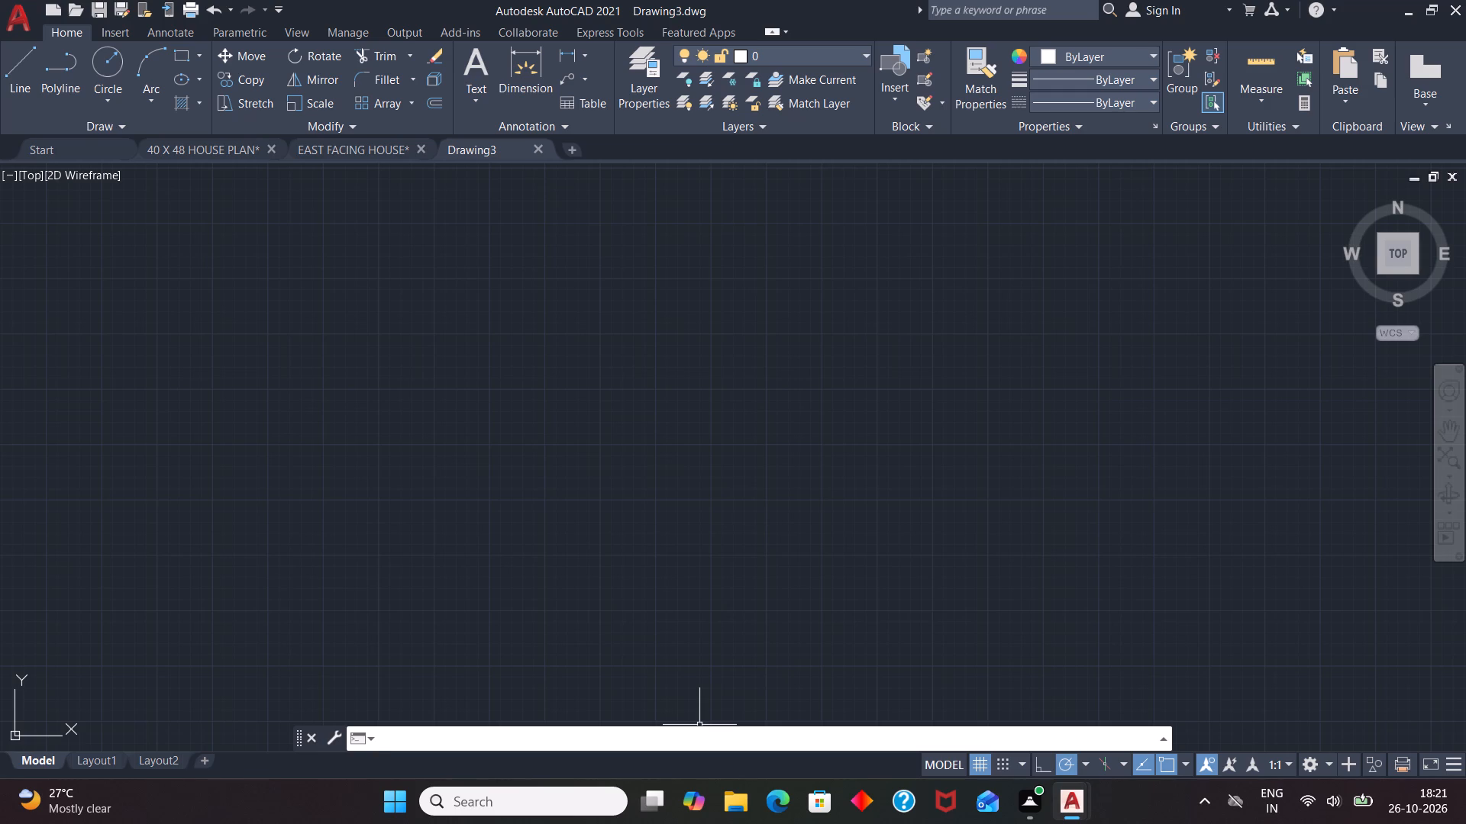
text(OPTIONS)
key(Return)
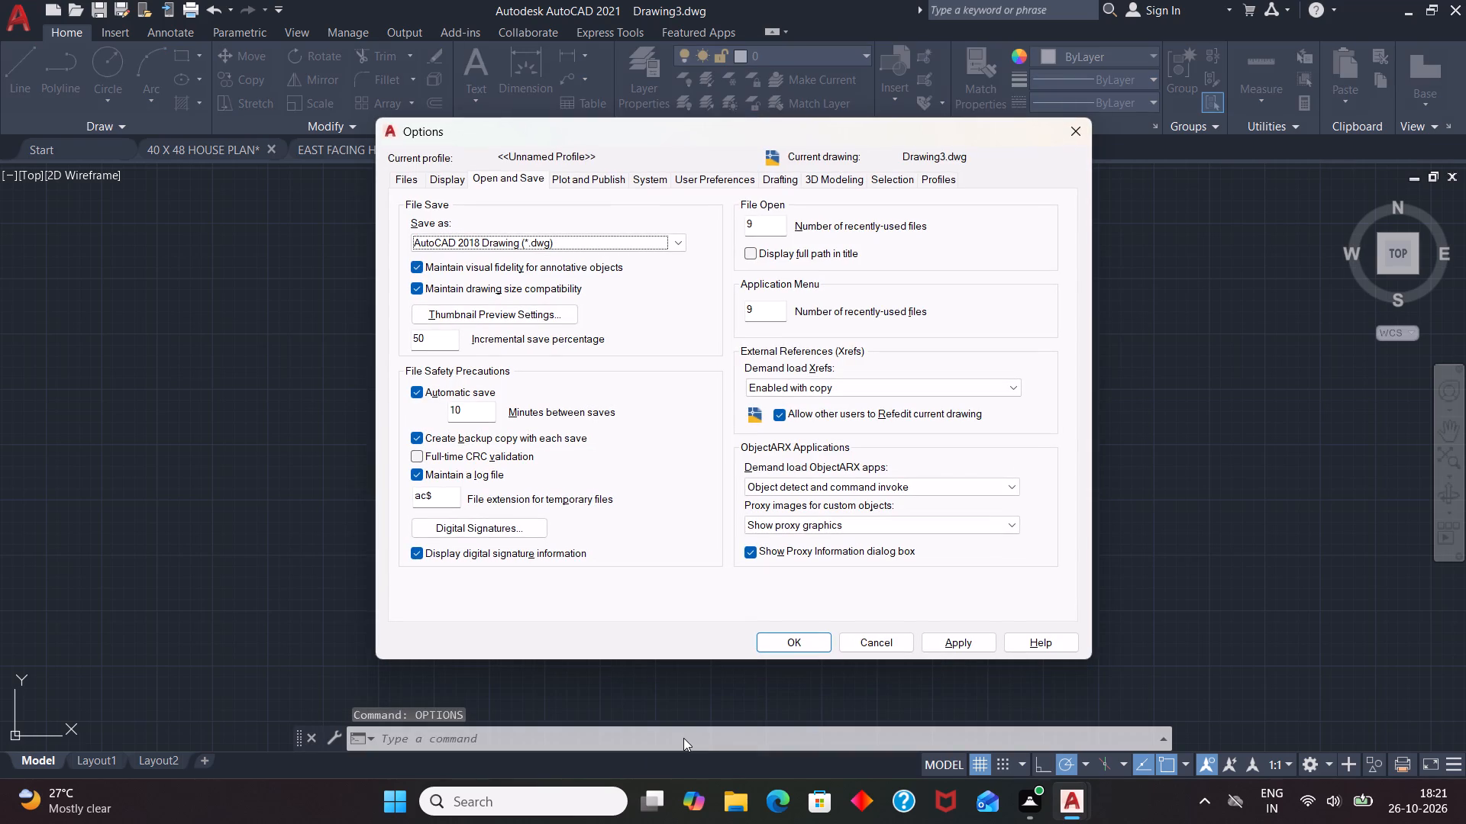
click(771, 635)
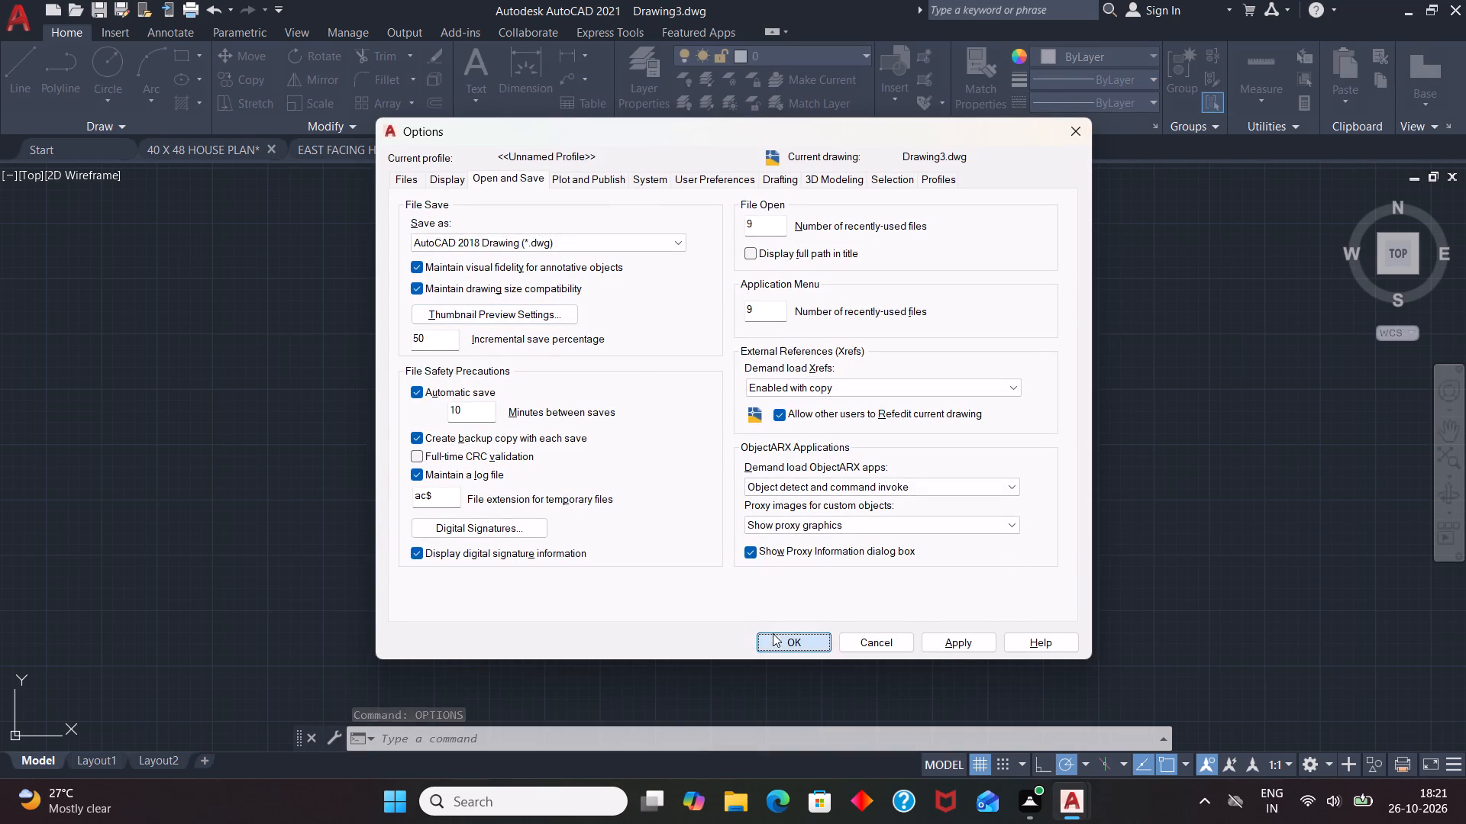
Turn off the grid display in the new drawing.
click(970, 761)
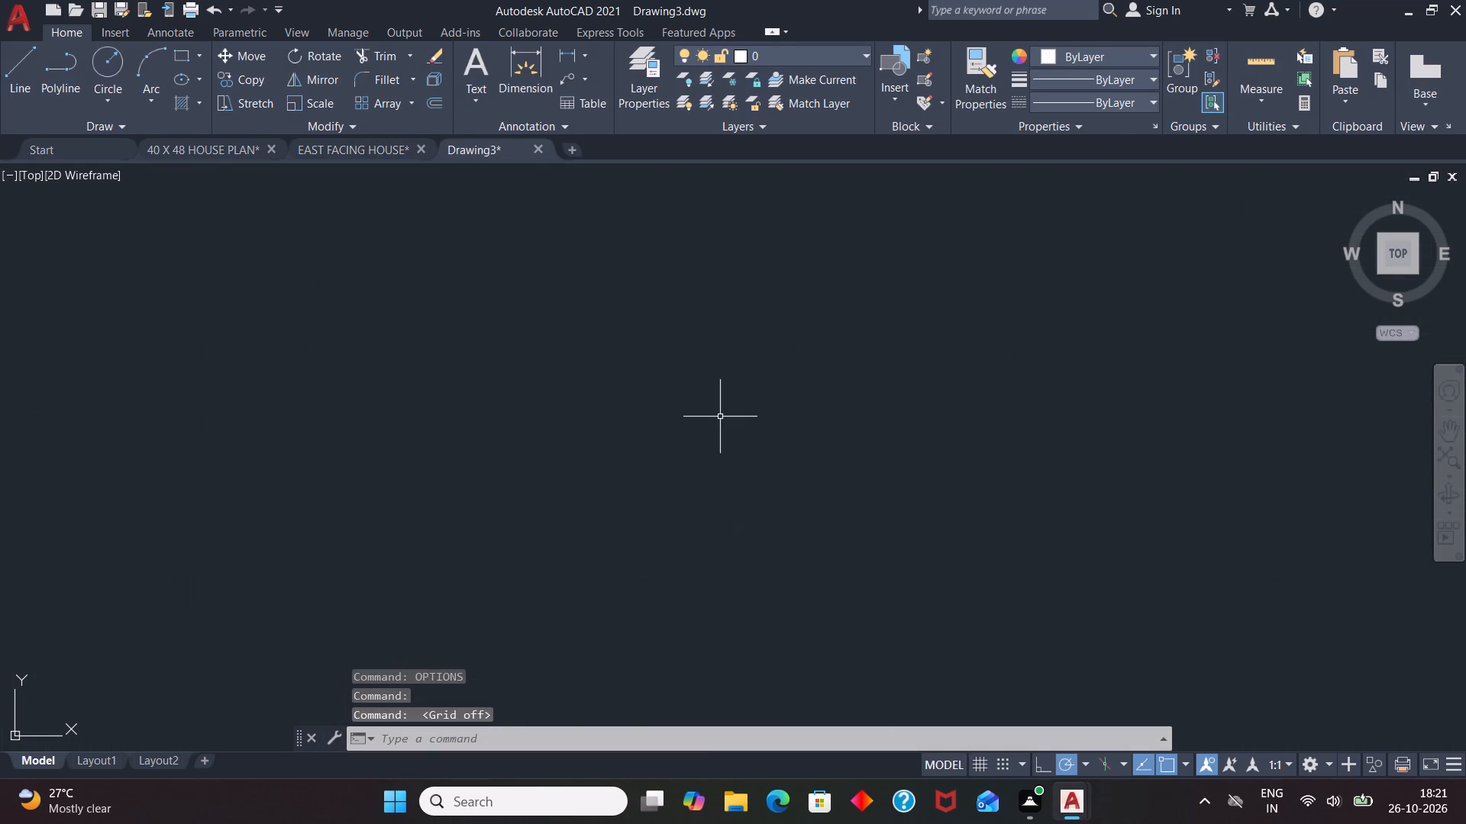
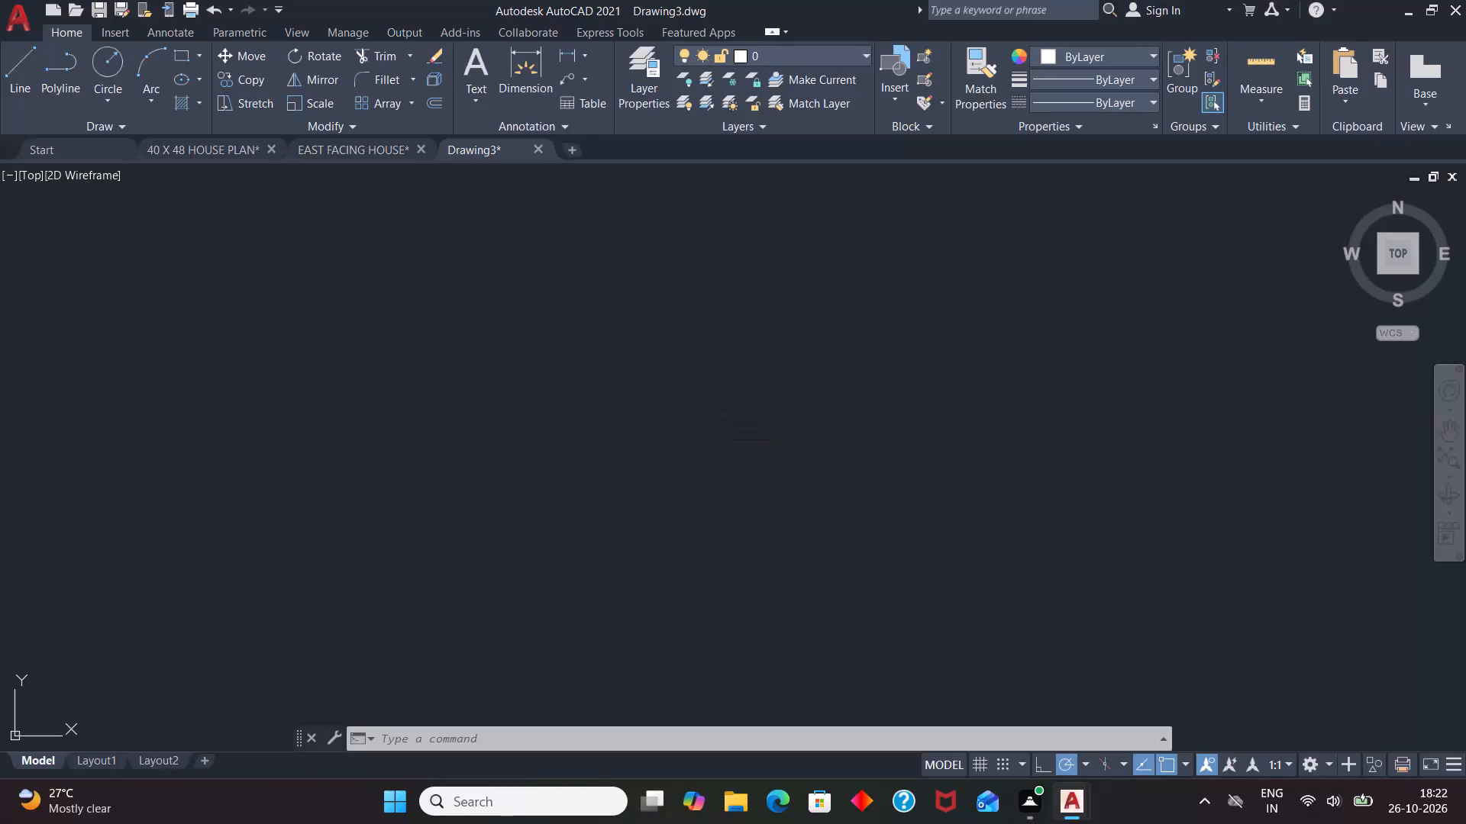
Configure the drawing units to Engineering length with 0'-0.00" precision and an insertion scale in inches.
click(711, 262)
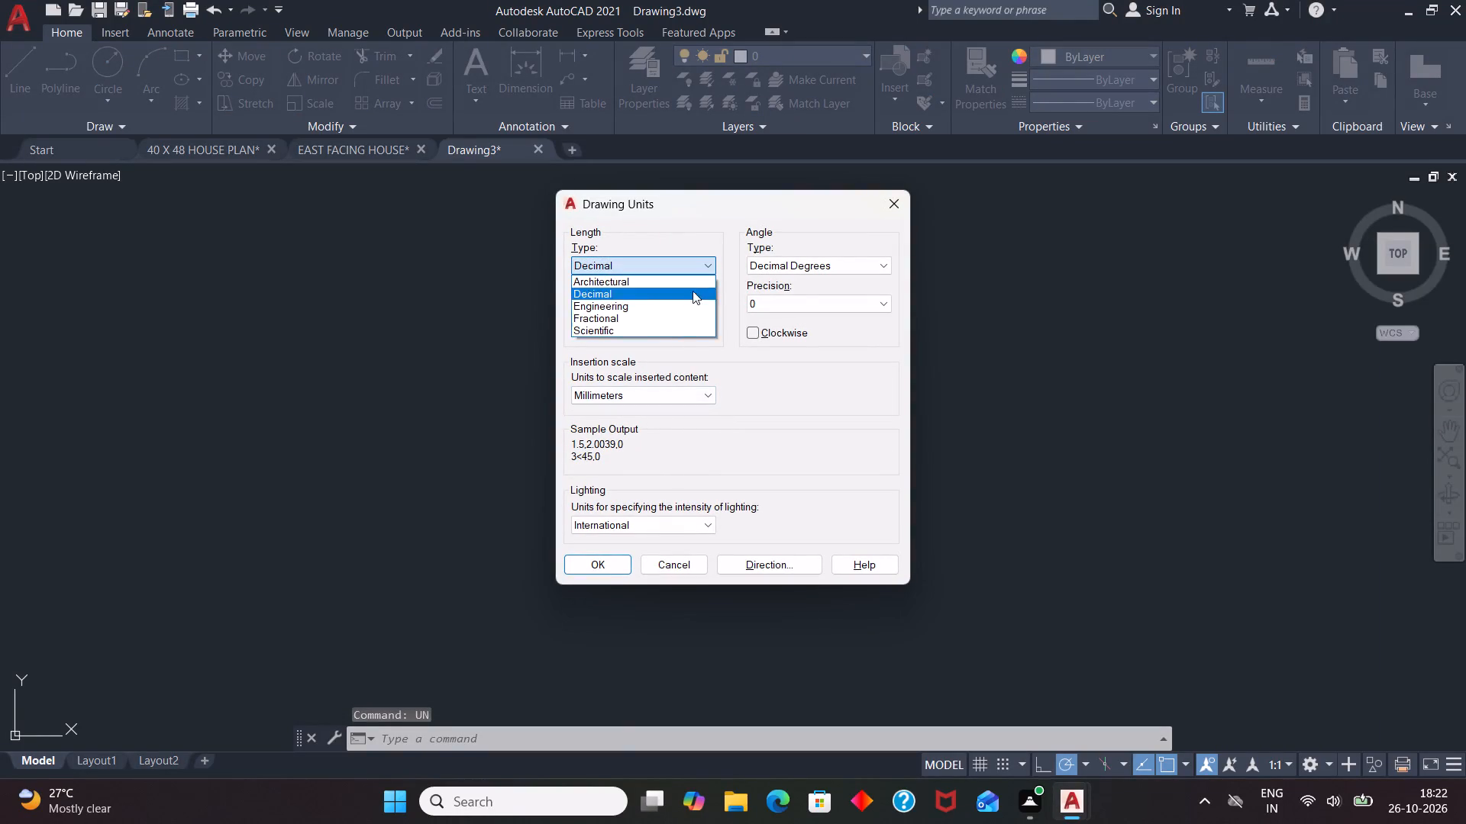
click(670, 304)
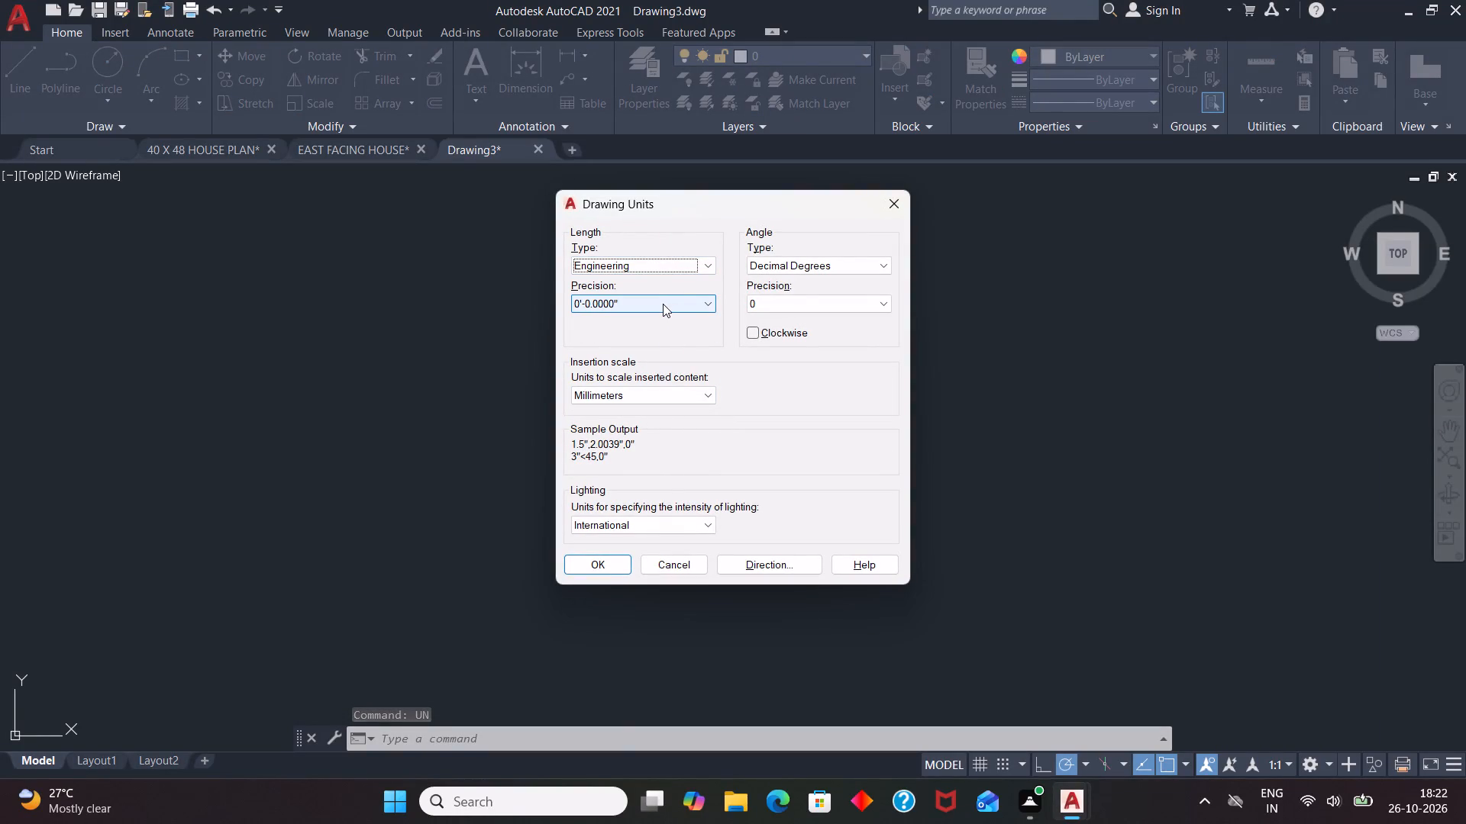
click(663, 304)
click(643, 344)
click(648, 386)
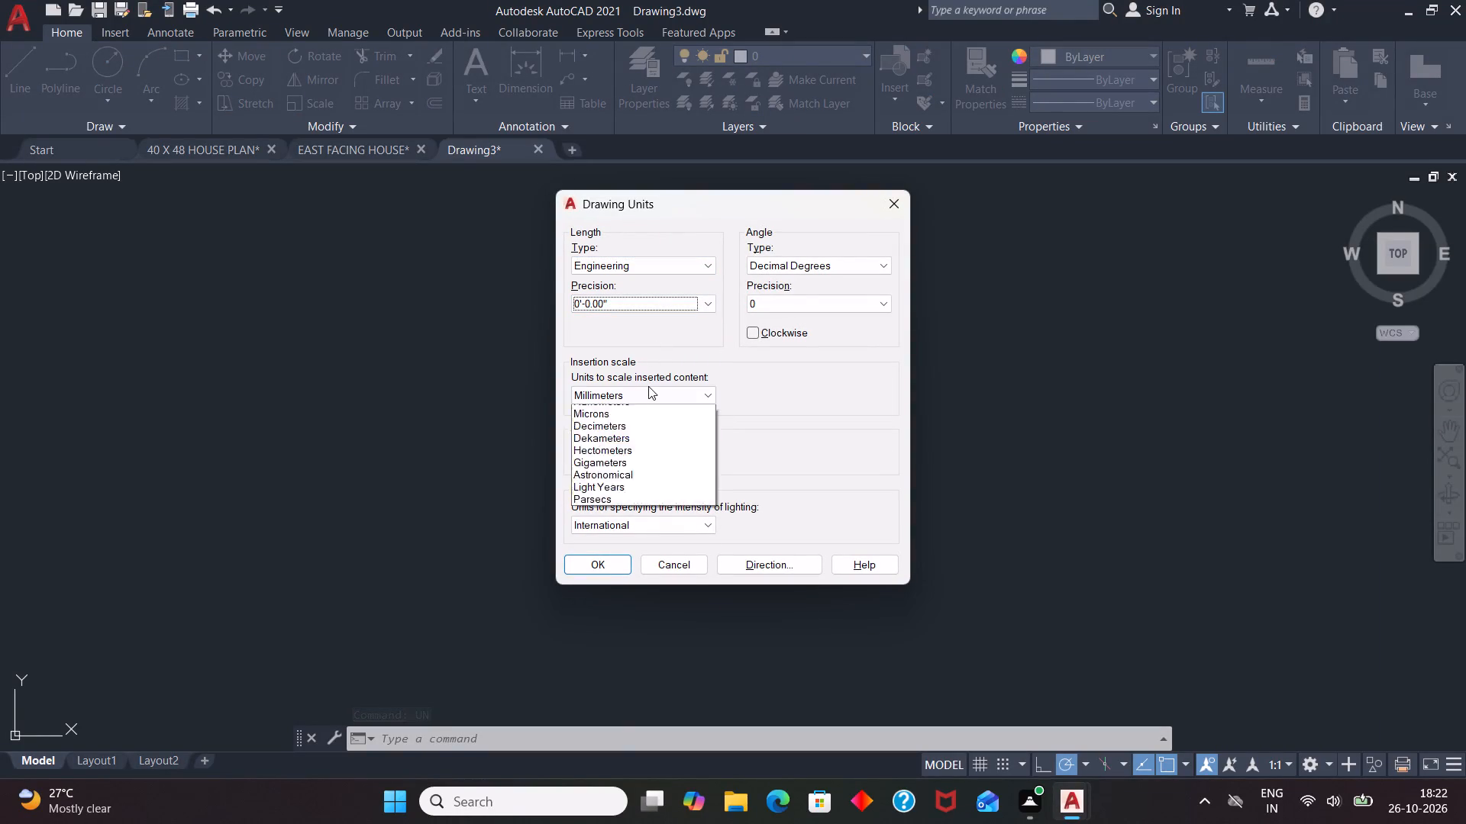
click(633, 424)
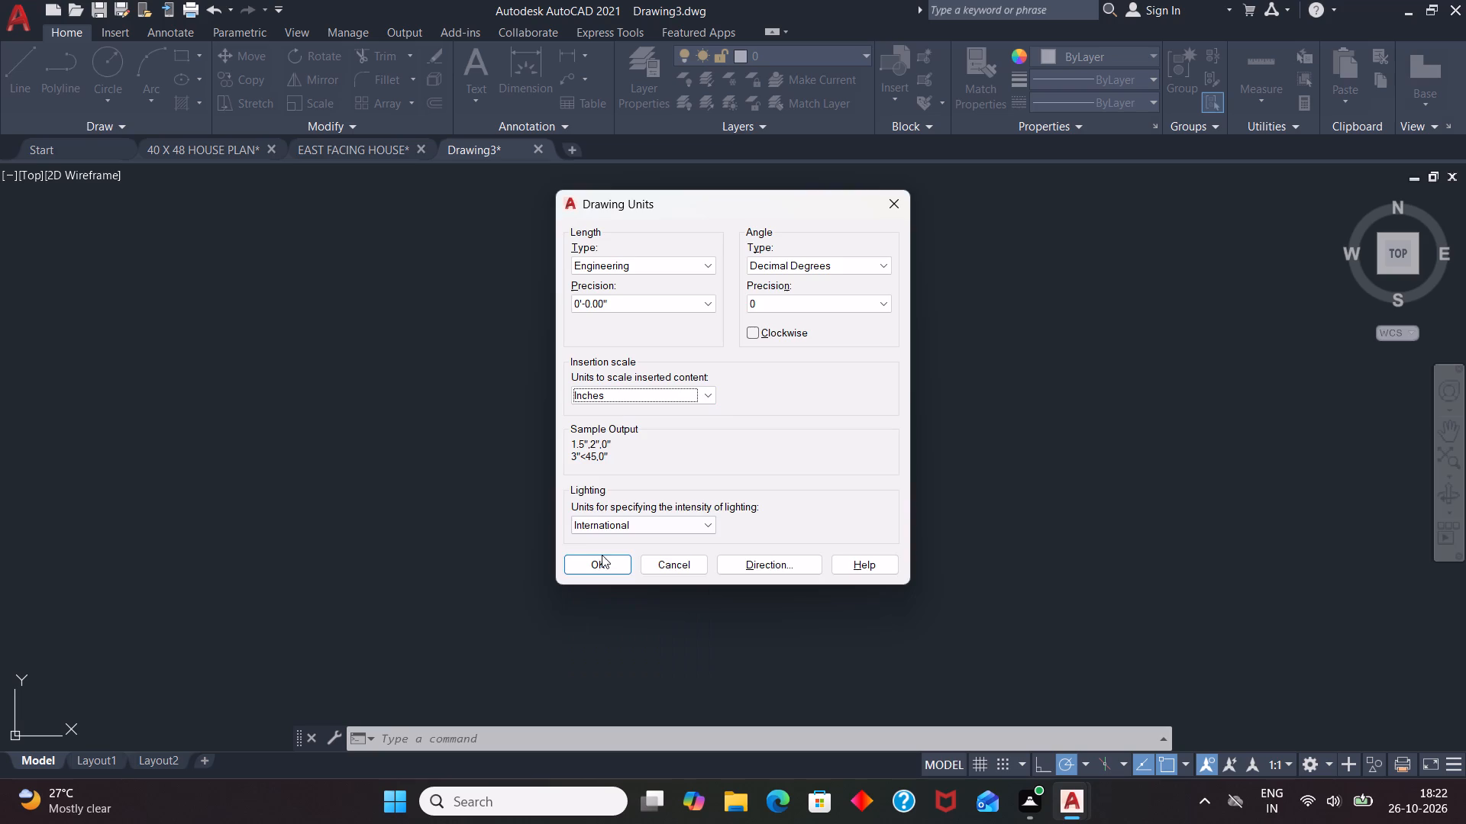
click(600, 562)
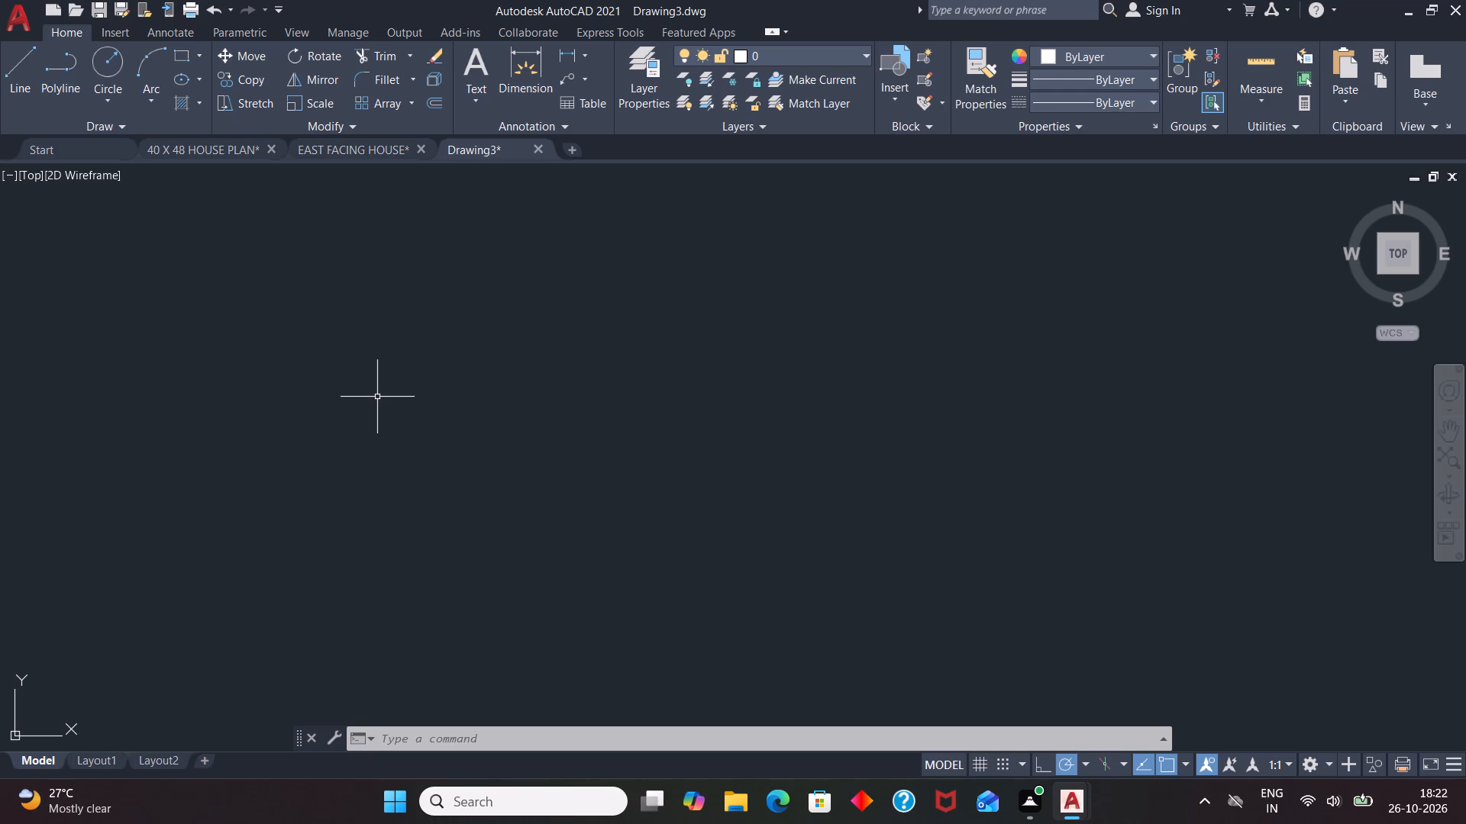
Set the model space limits with the lower left corner at 0,0 and the upper right corner at 11.7,16.5.
text(LIMIR)
key(BackSpace)
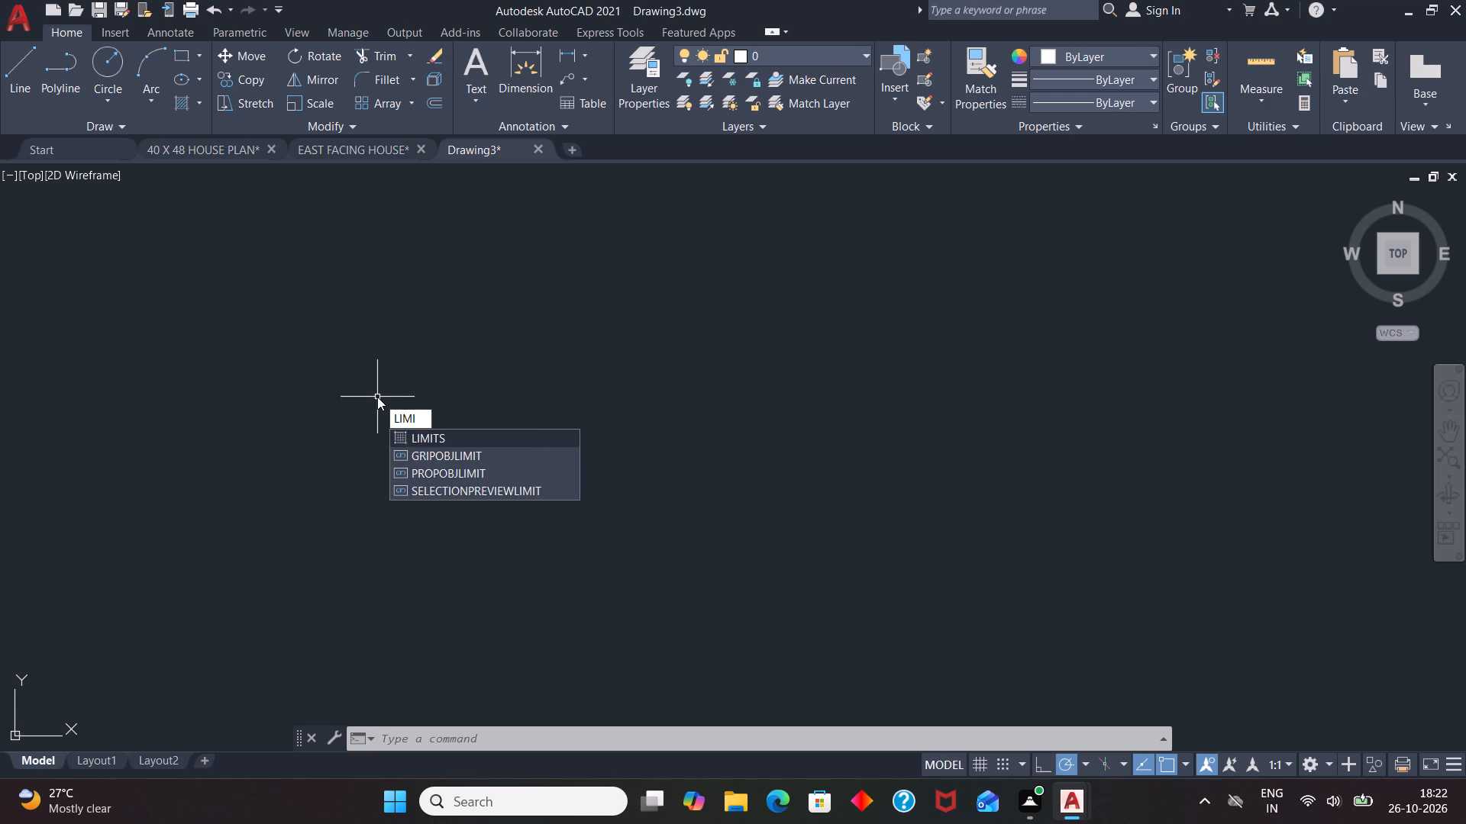
text(TS)
key(Return)
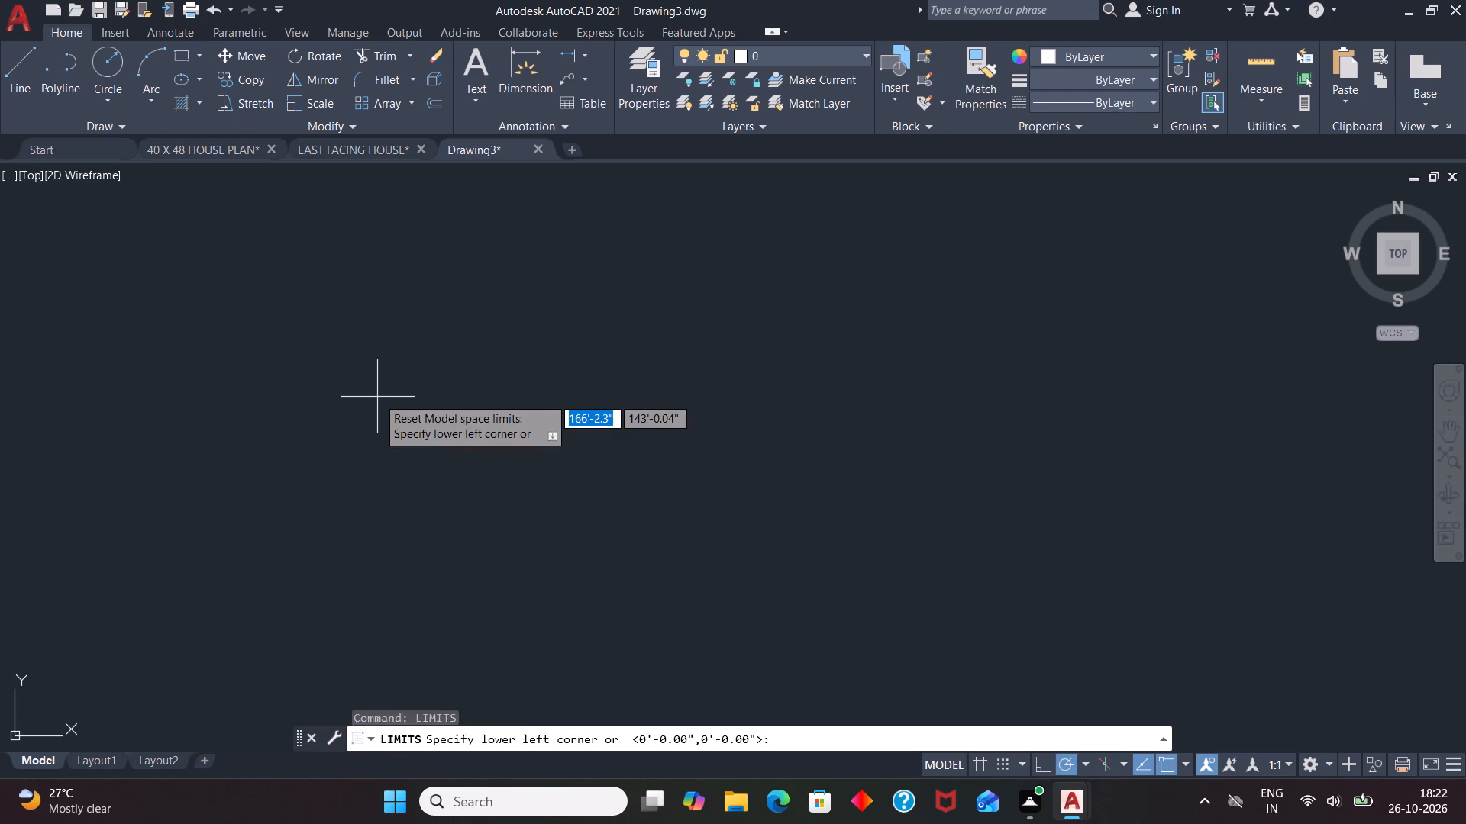
text(0,0)
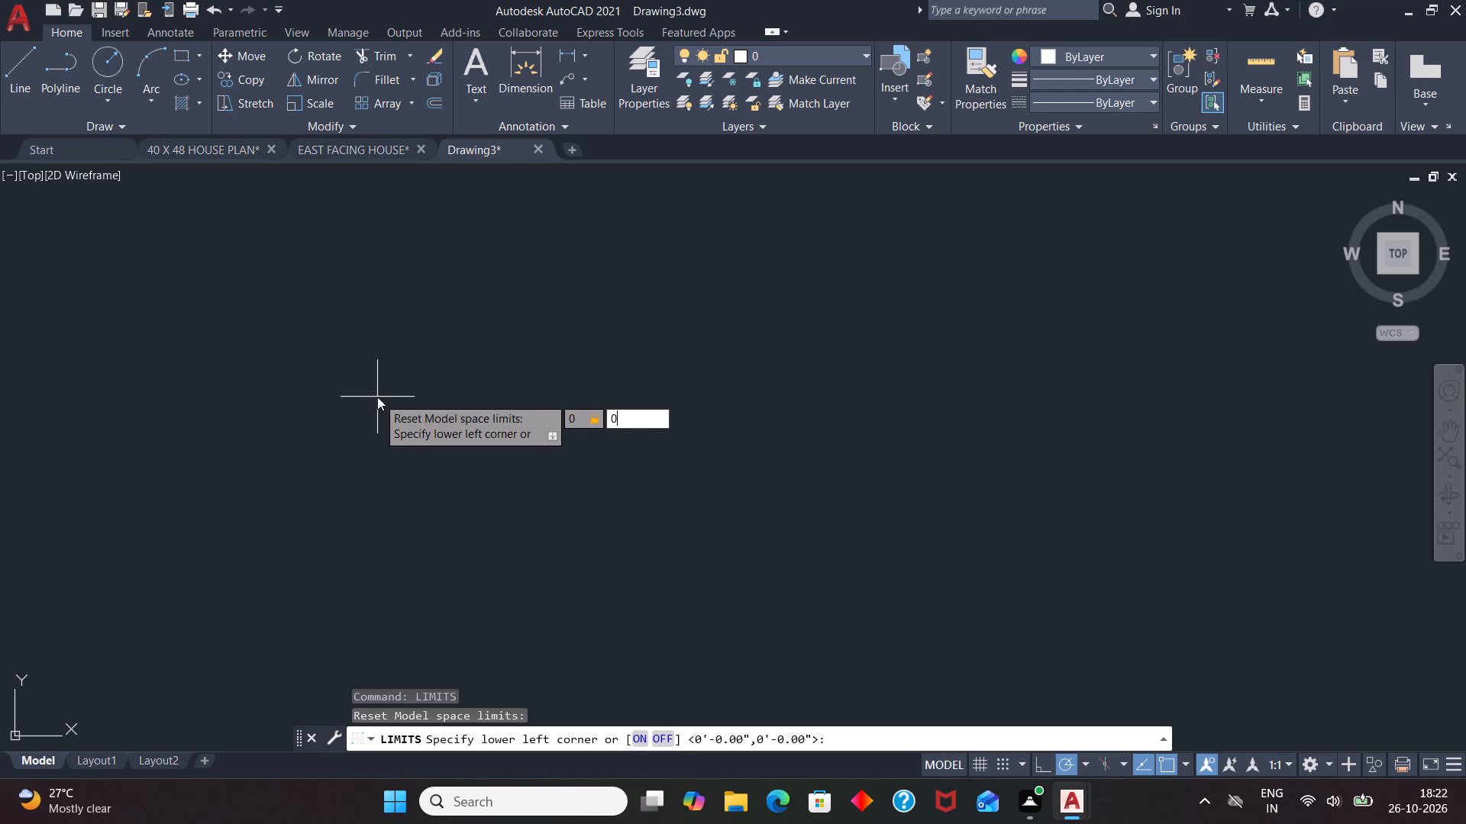
key(Return)
text(11.7,16.5)
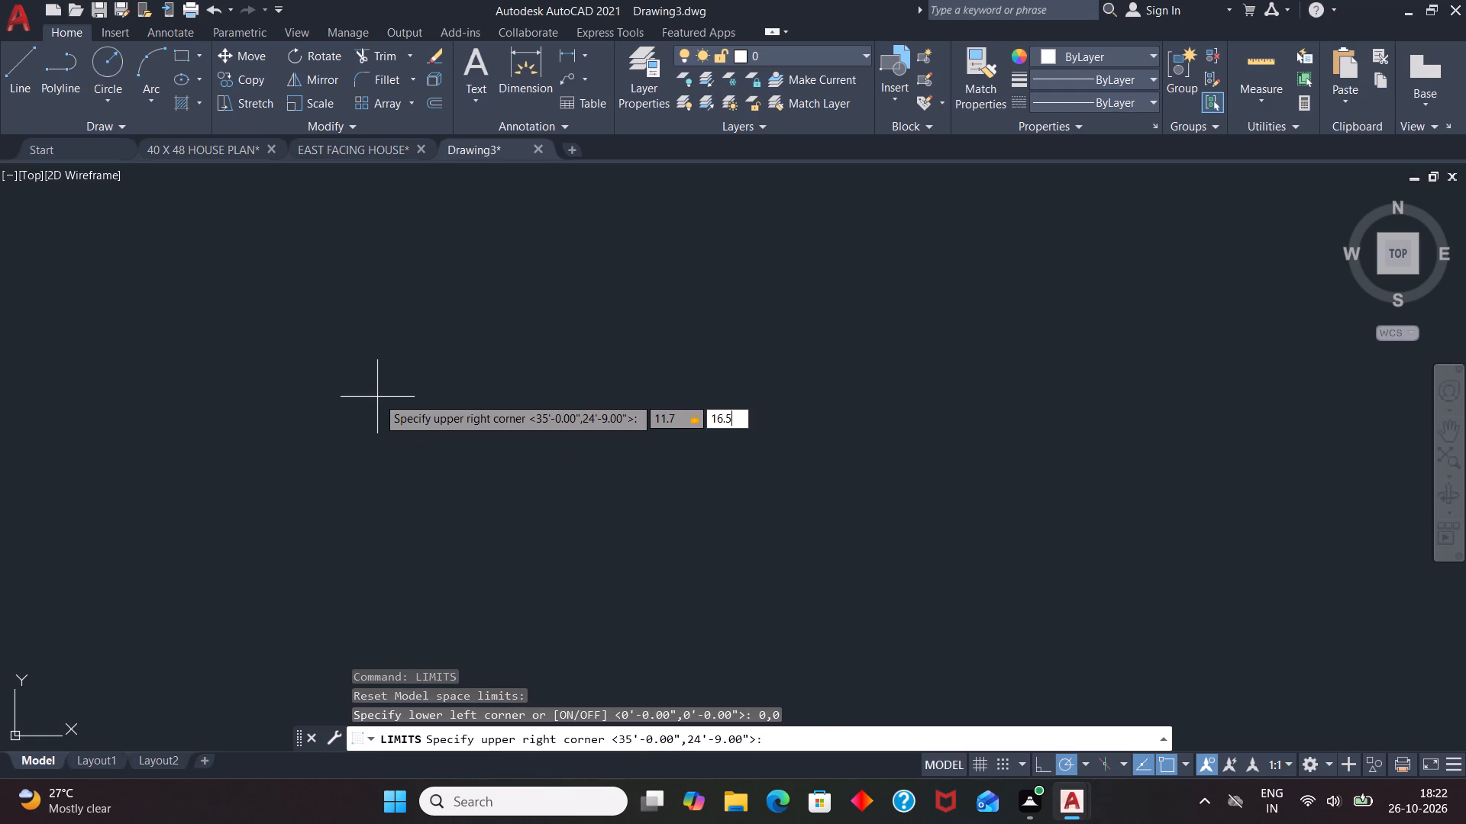
key(Return)
key(z)
key(Return)
key(a)
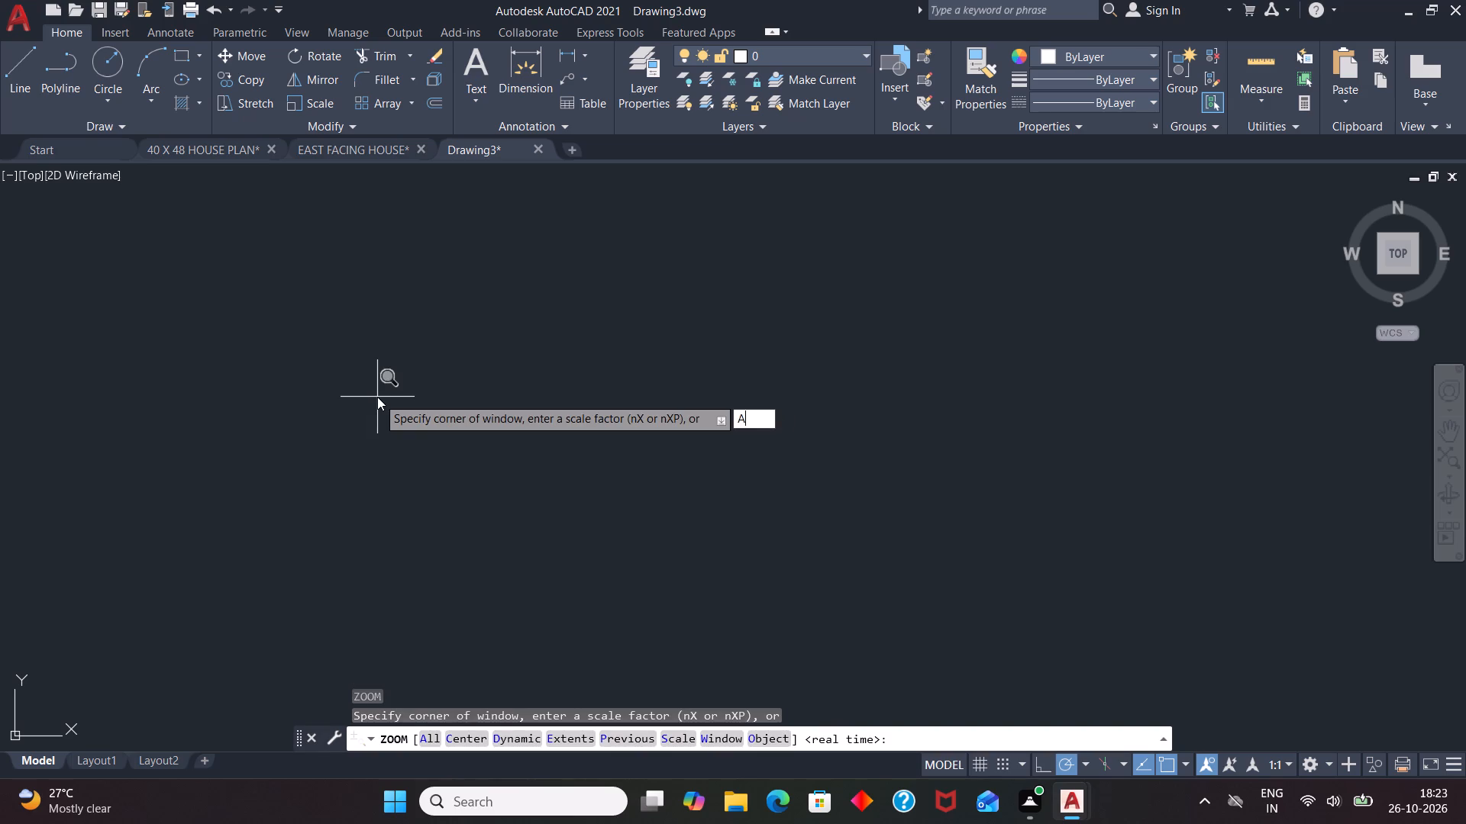
key(Return)
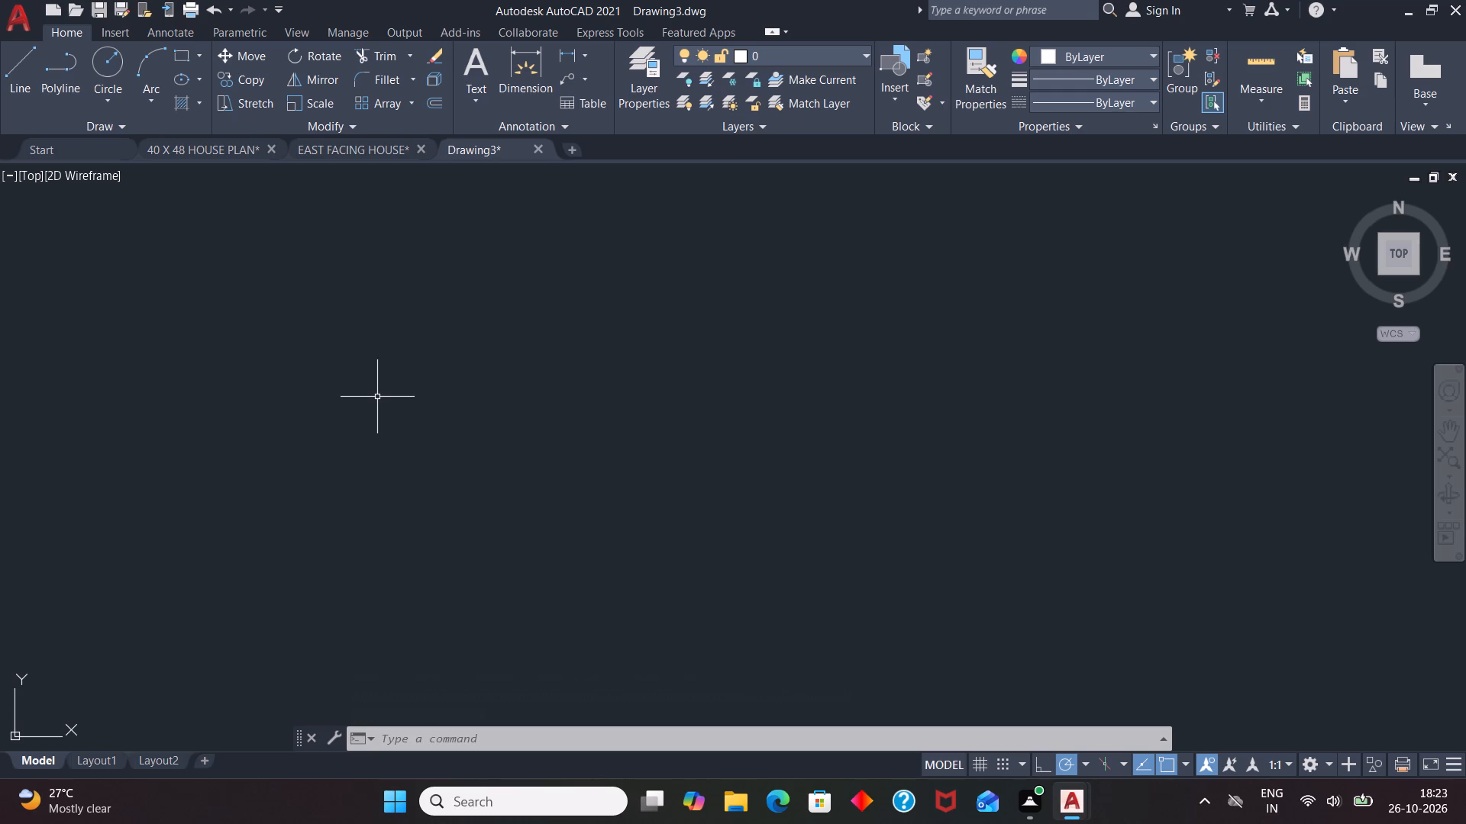
Modify the ISO-25 dimension style's primary units to Engineering format with 0'-0.00" precision.
key(d)
key(Return)
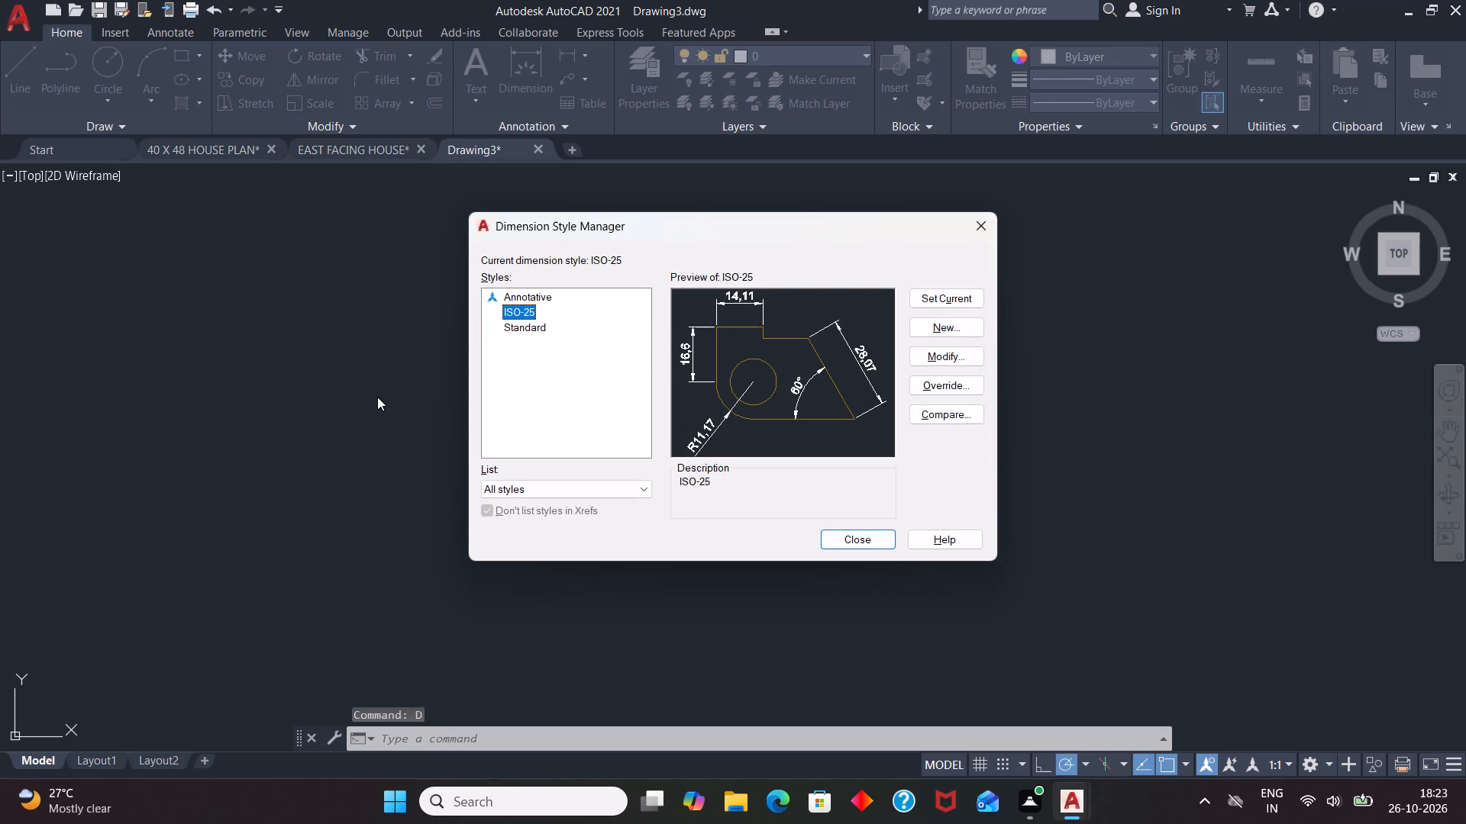
click(970, 359)
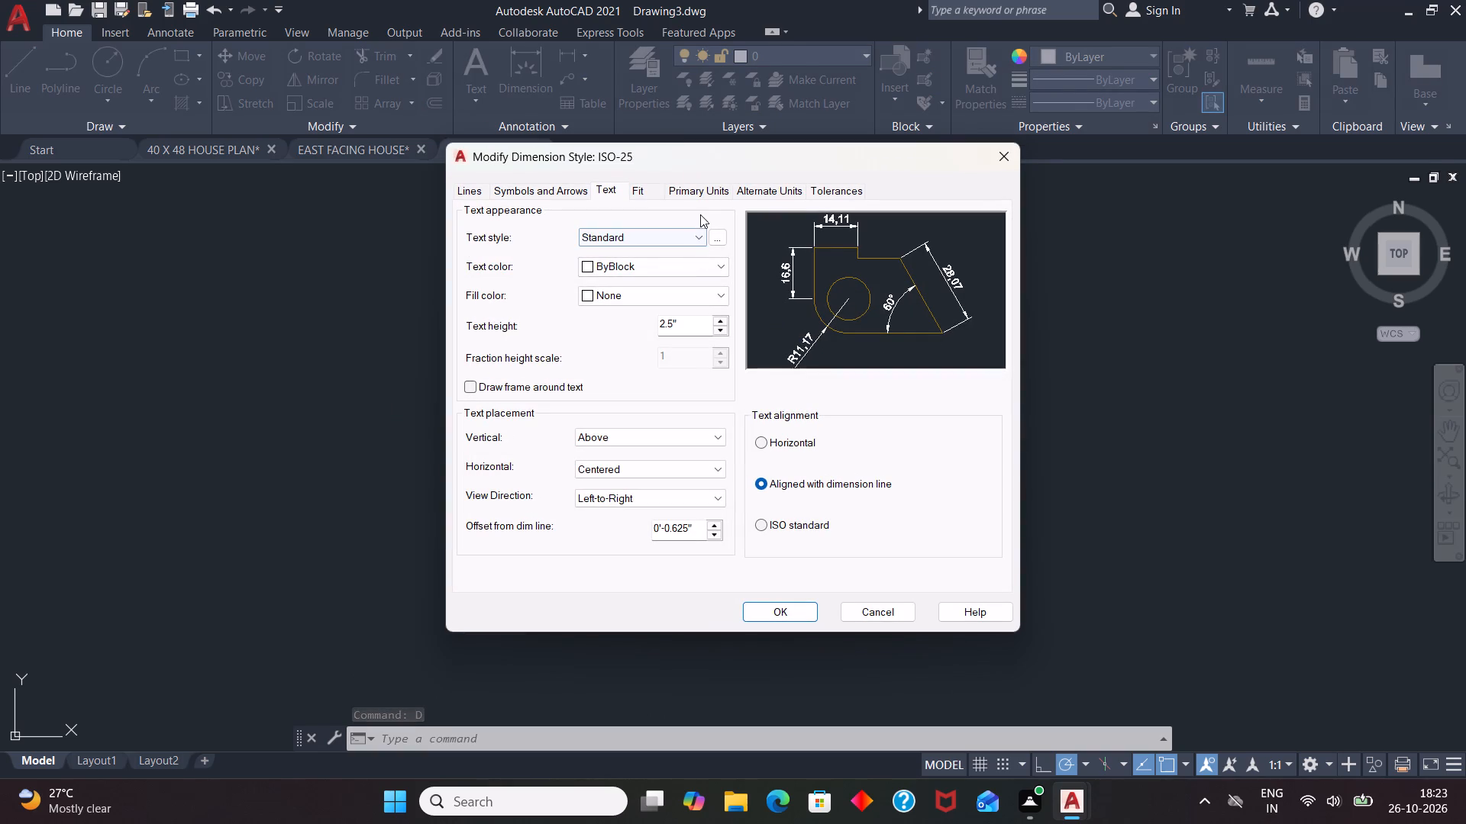
click(699, 188)
click(705, 224)
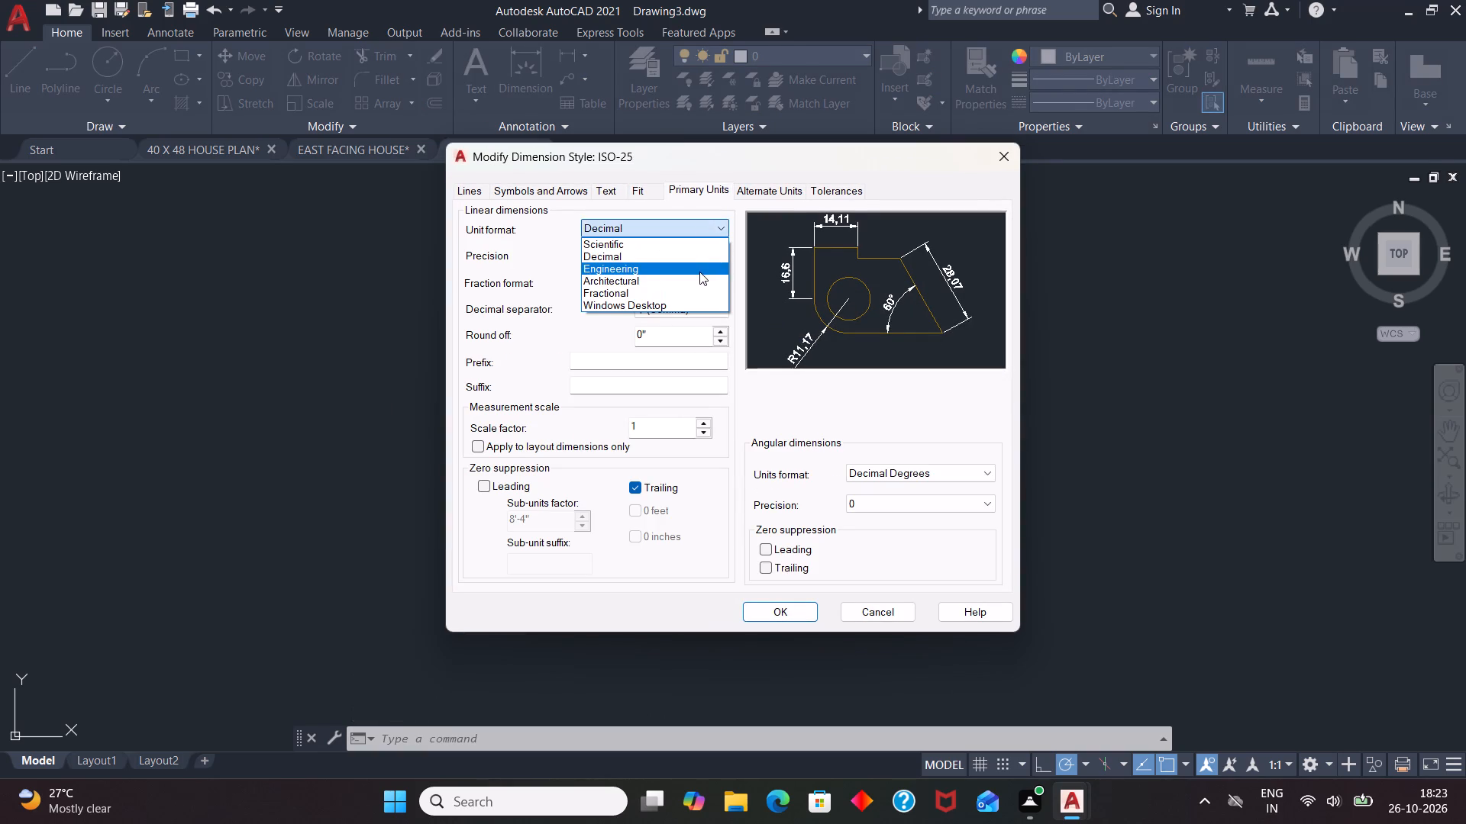
click(699, 272)
click(687, 256)
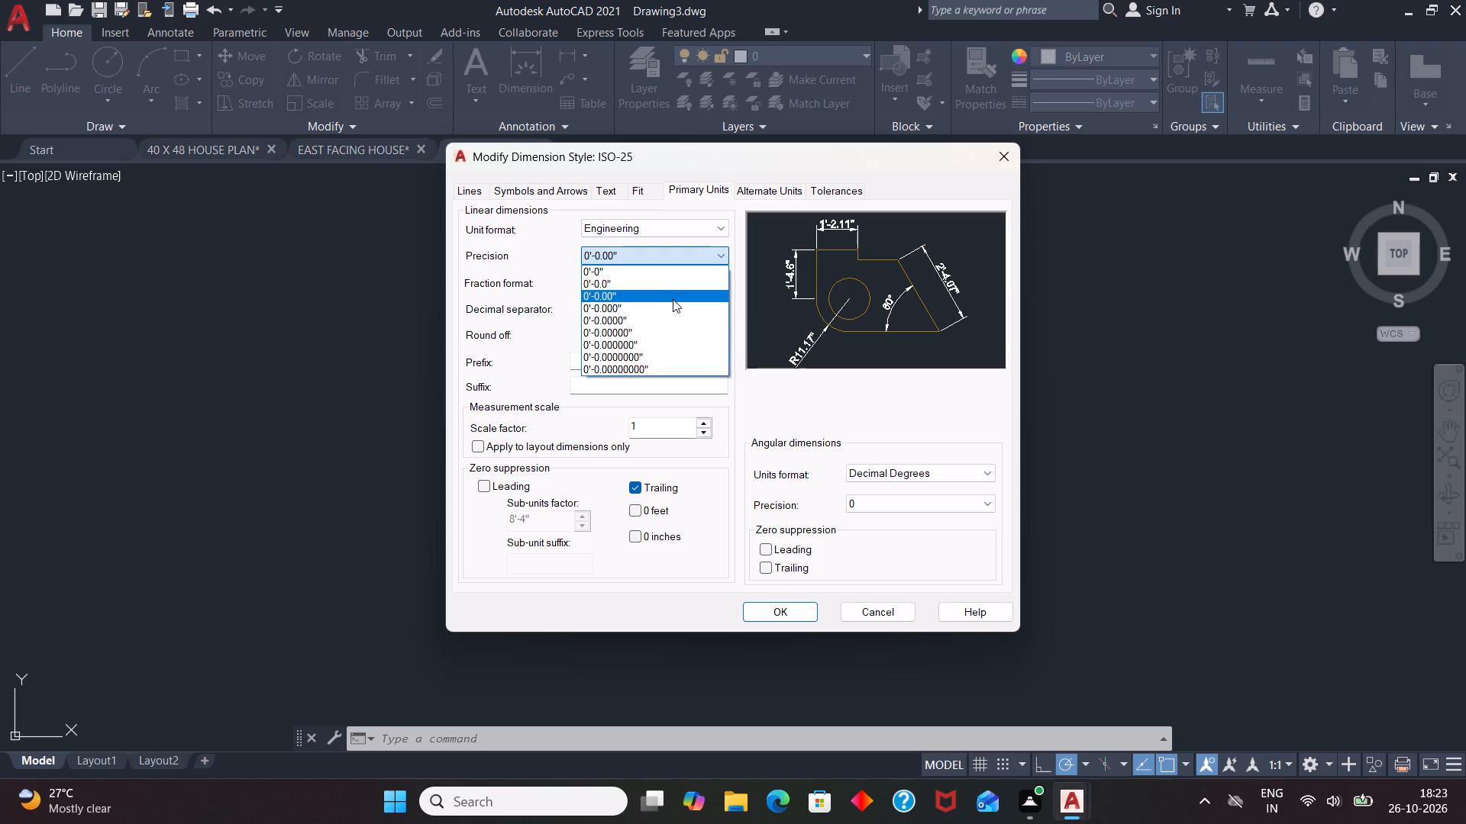
click(673, 299)
Set both the text height and the arrow size of the ISO-25 dimension style to 4.
click(620, 188)
drag(694, 325, 660, 336)
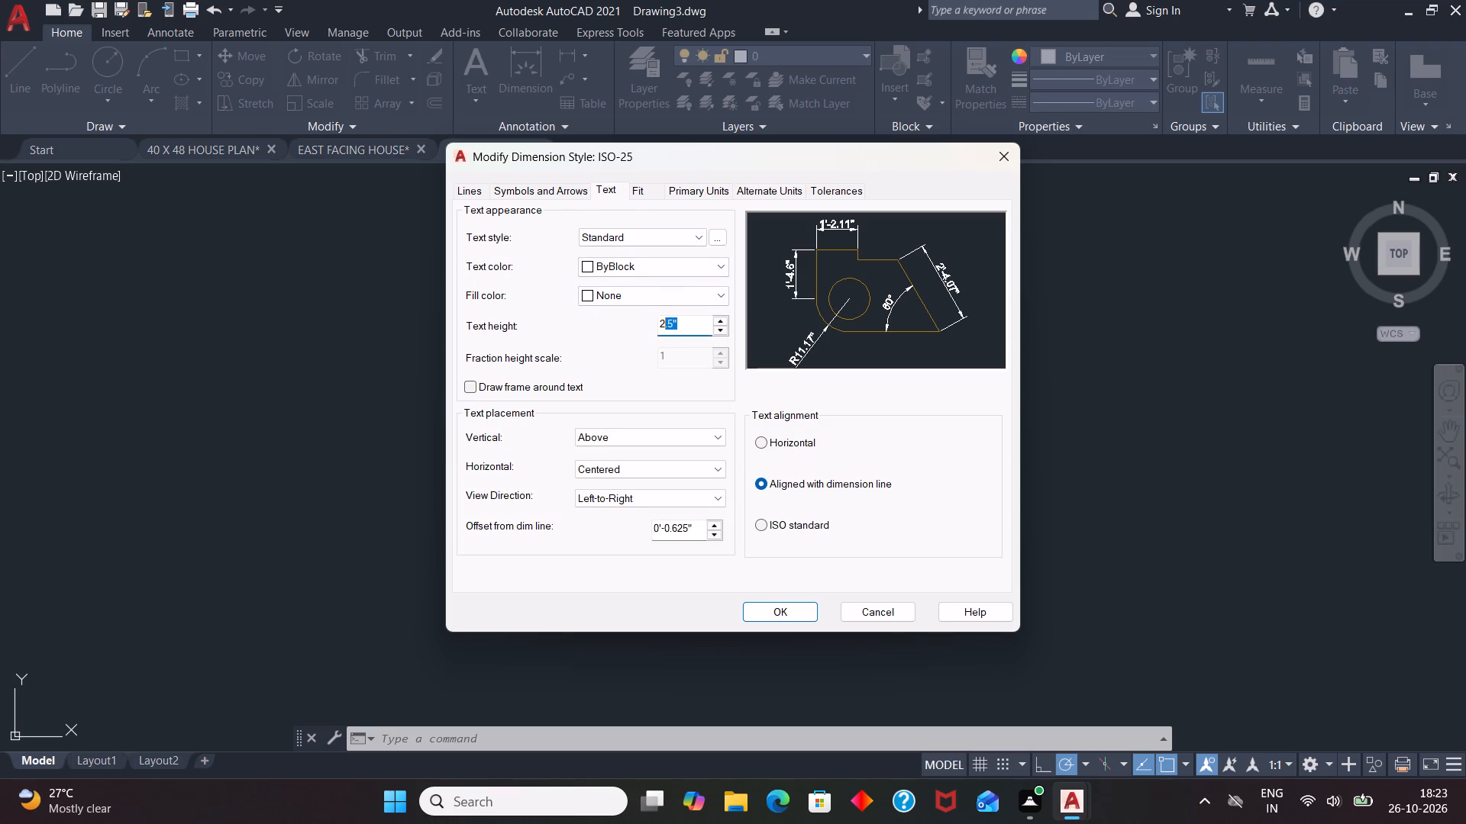
drag(660, 336, 657, 339)
key(BackSpace)
key(4)
click(538, 189)
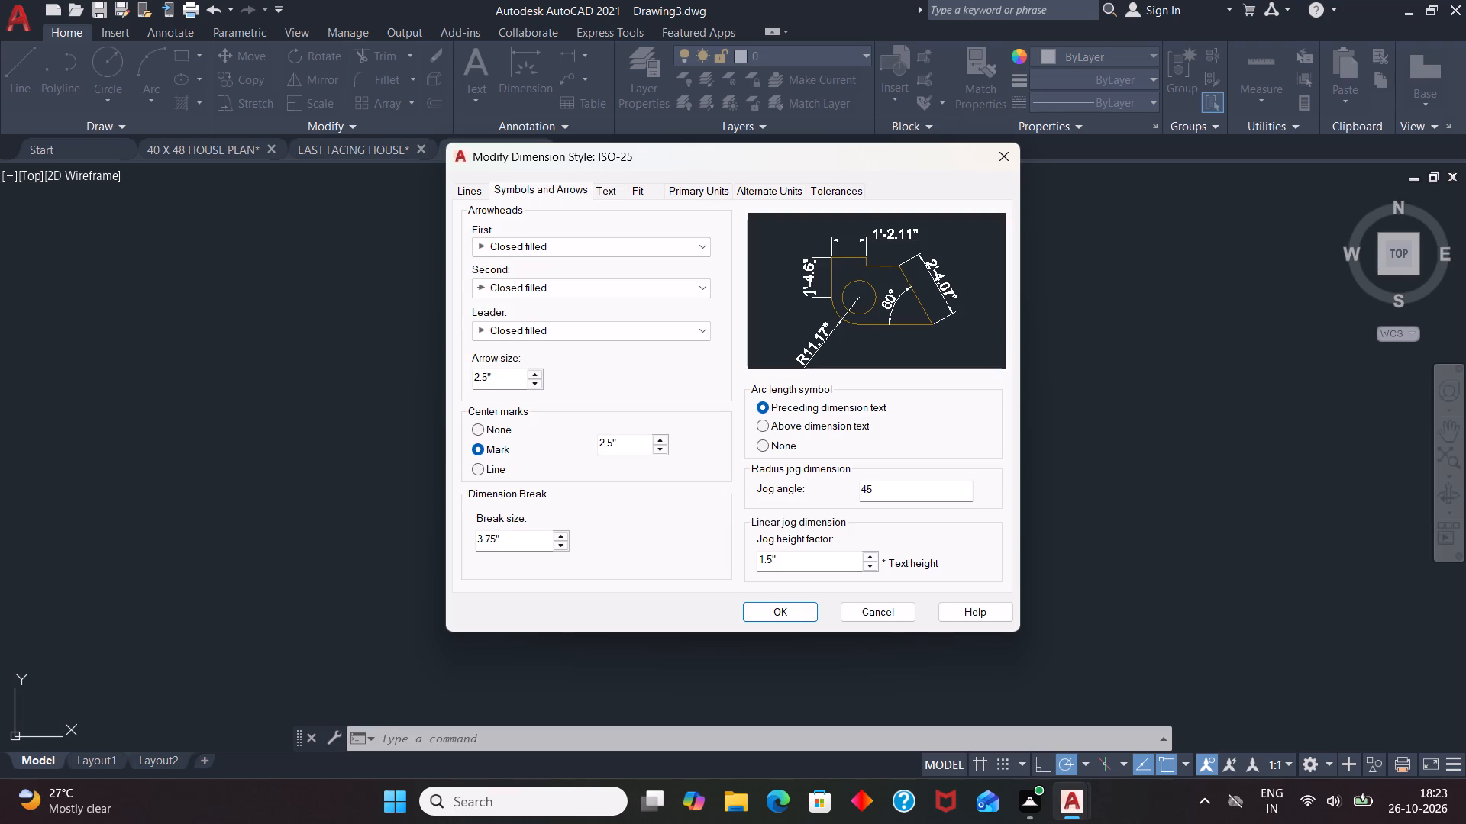
drag(499, 381, 447, 392)
key(BackSpace)
key(4)
Enable fixed length extension lines for ISO-25, save the style changes and make the style current.
click(470, 194)
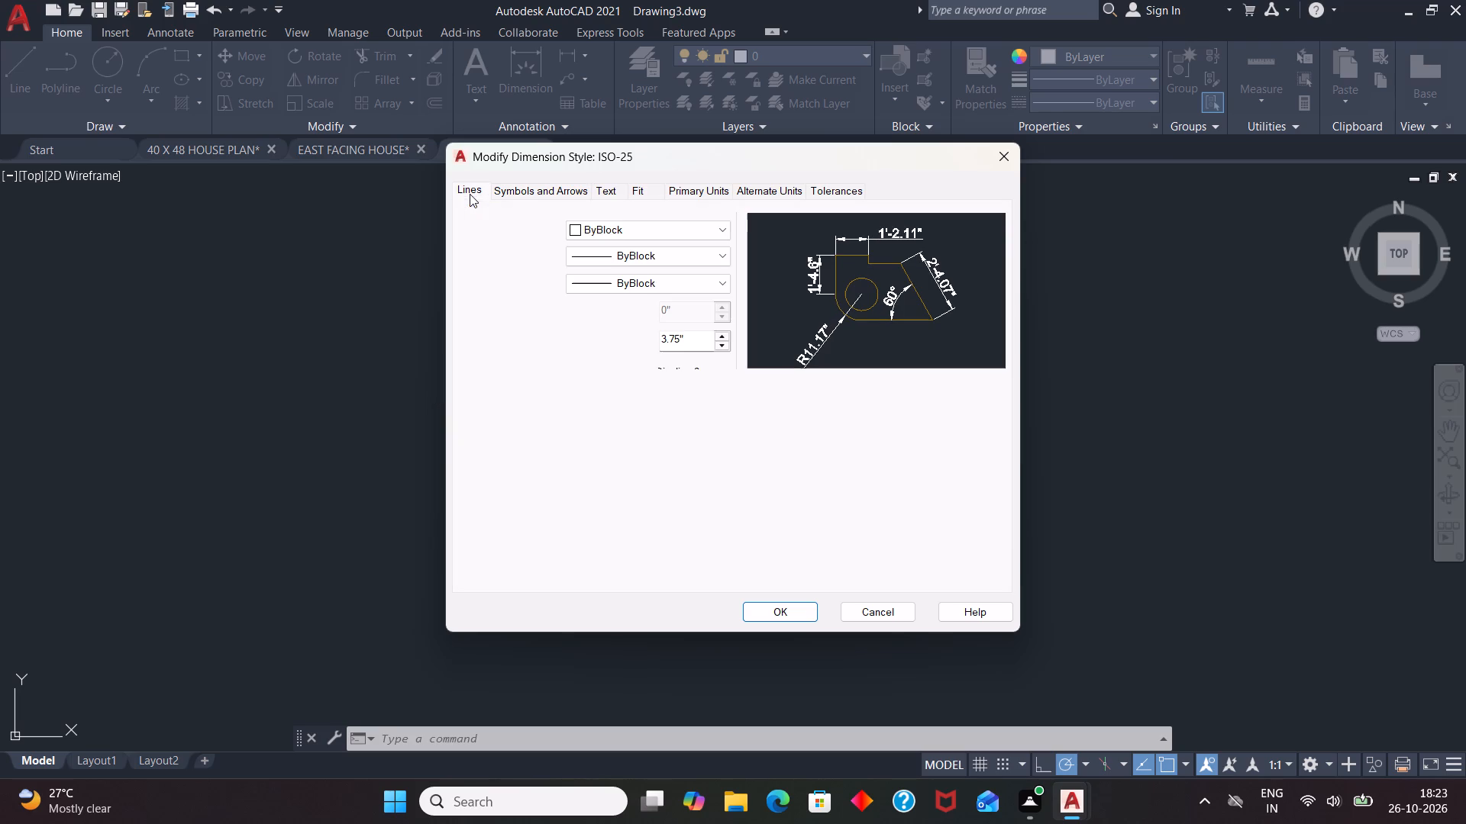
click(758, 491)
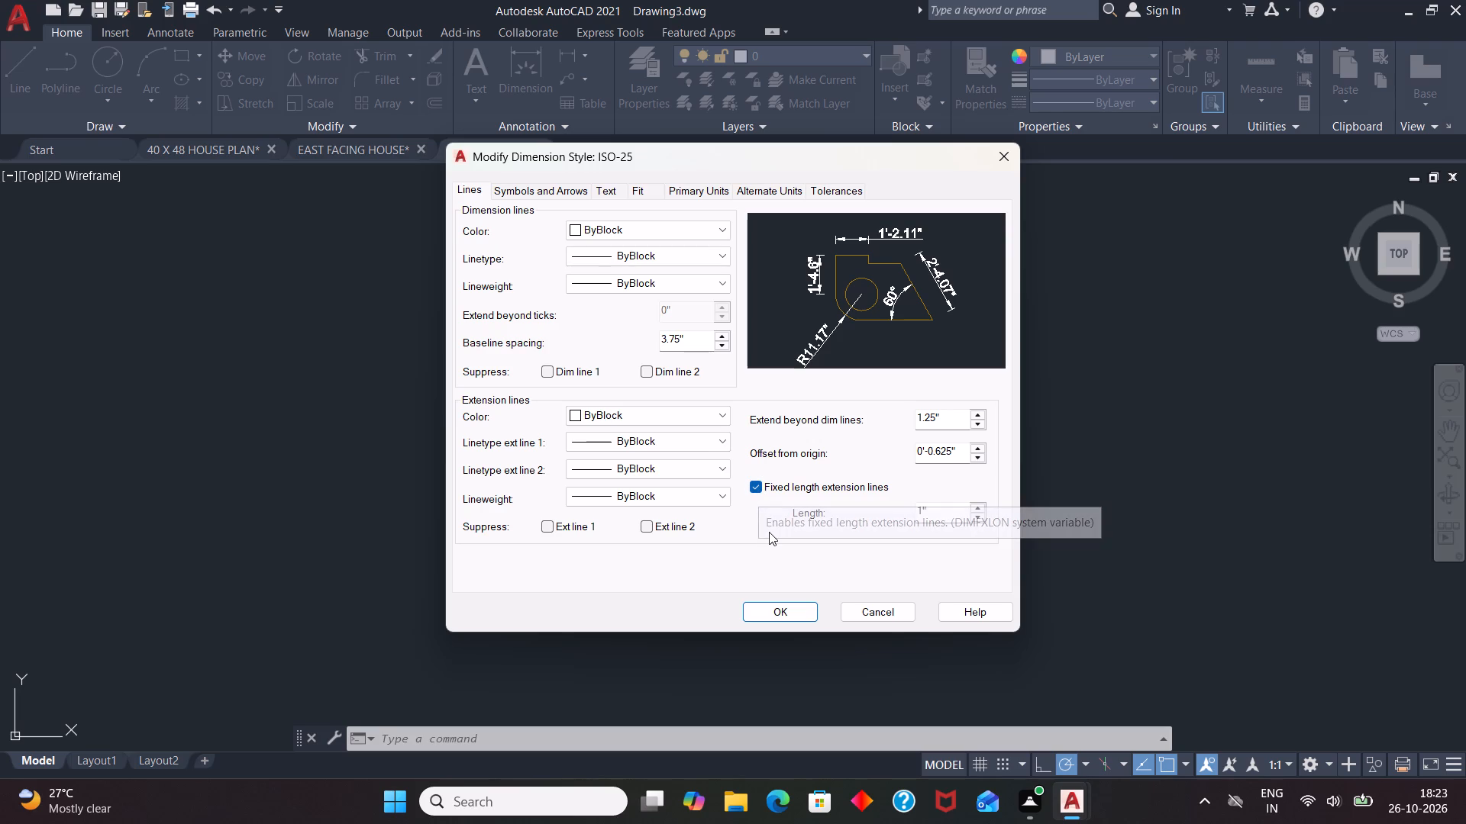
click(757, 613)
click(942, 304)
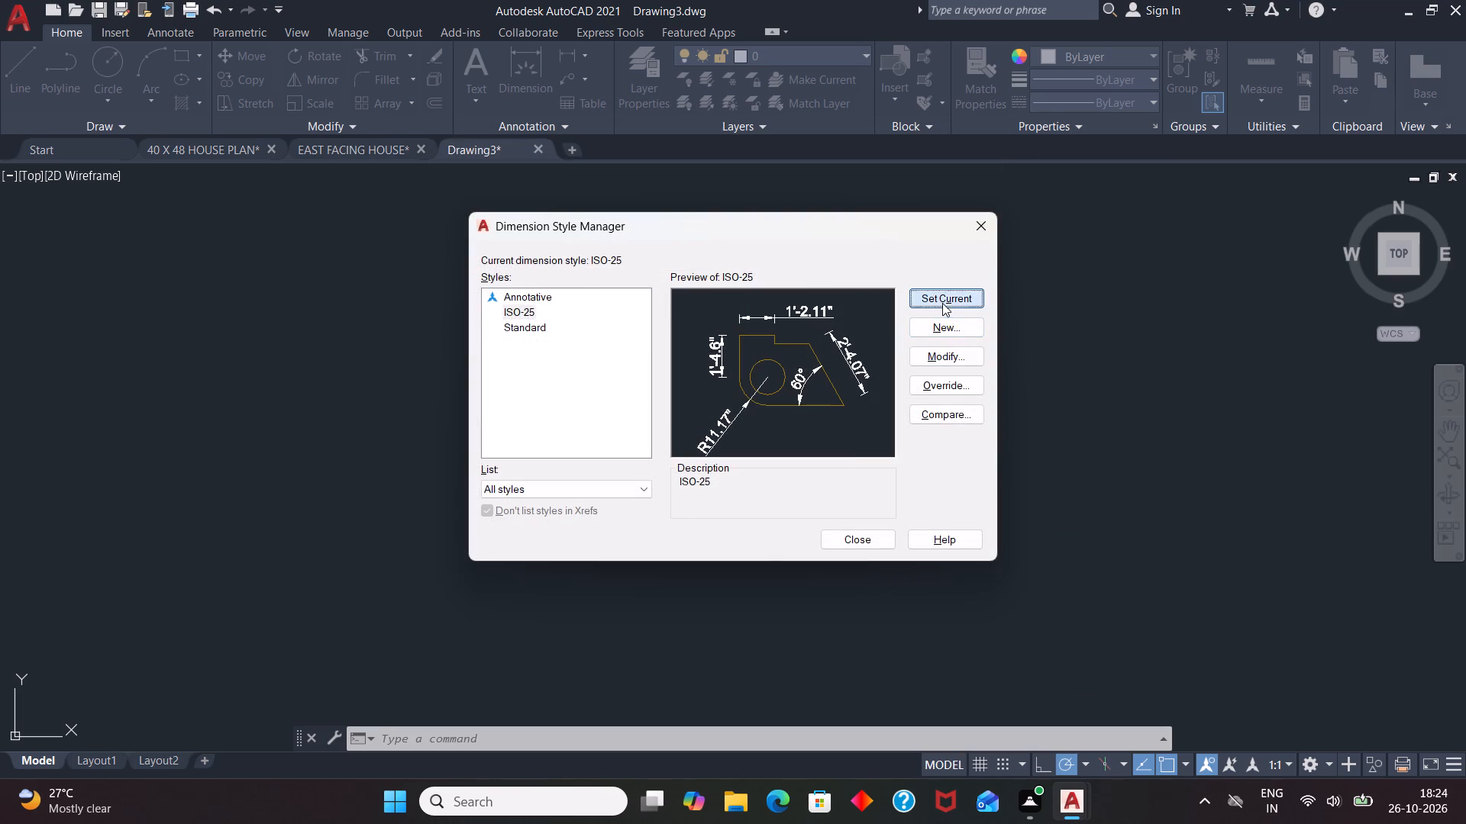
click(865, 541)
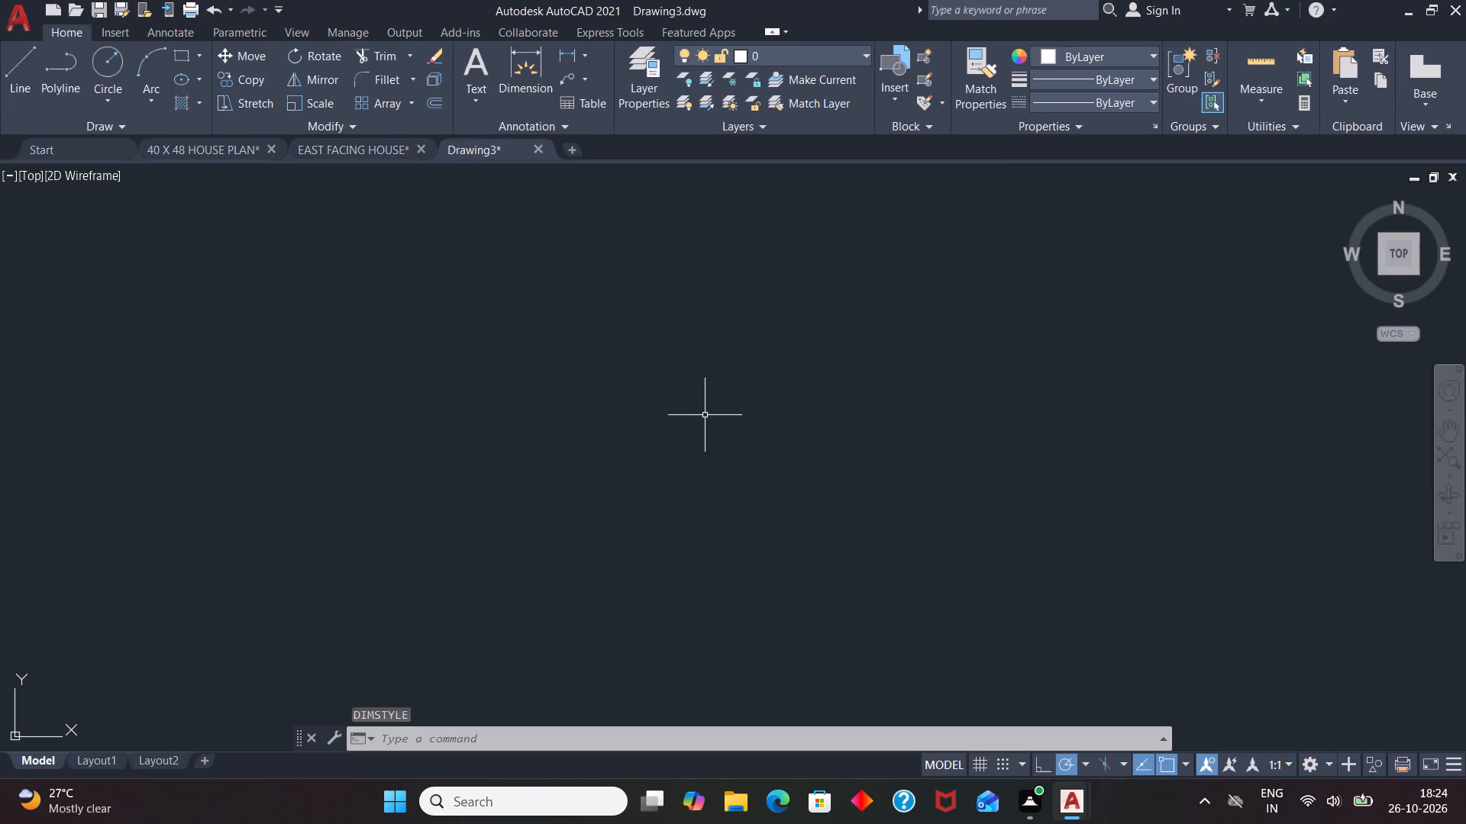
Draw a 36' by 36' rectangle in the empty model space.
text(REC)
key(Return)
click(542, 268)
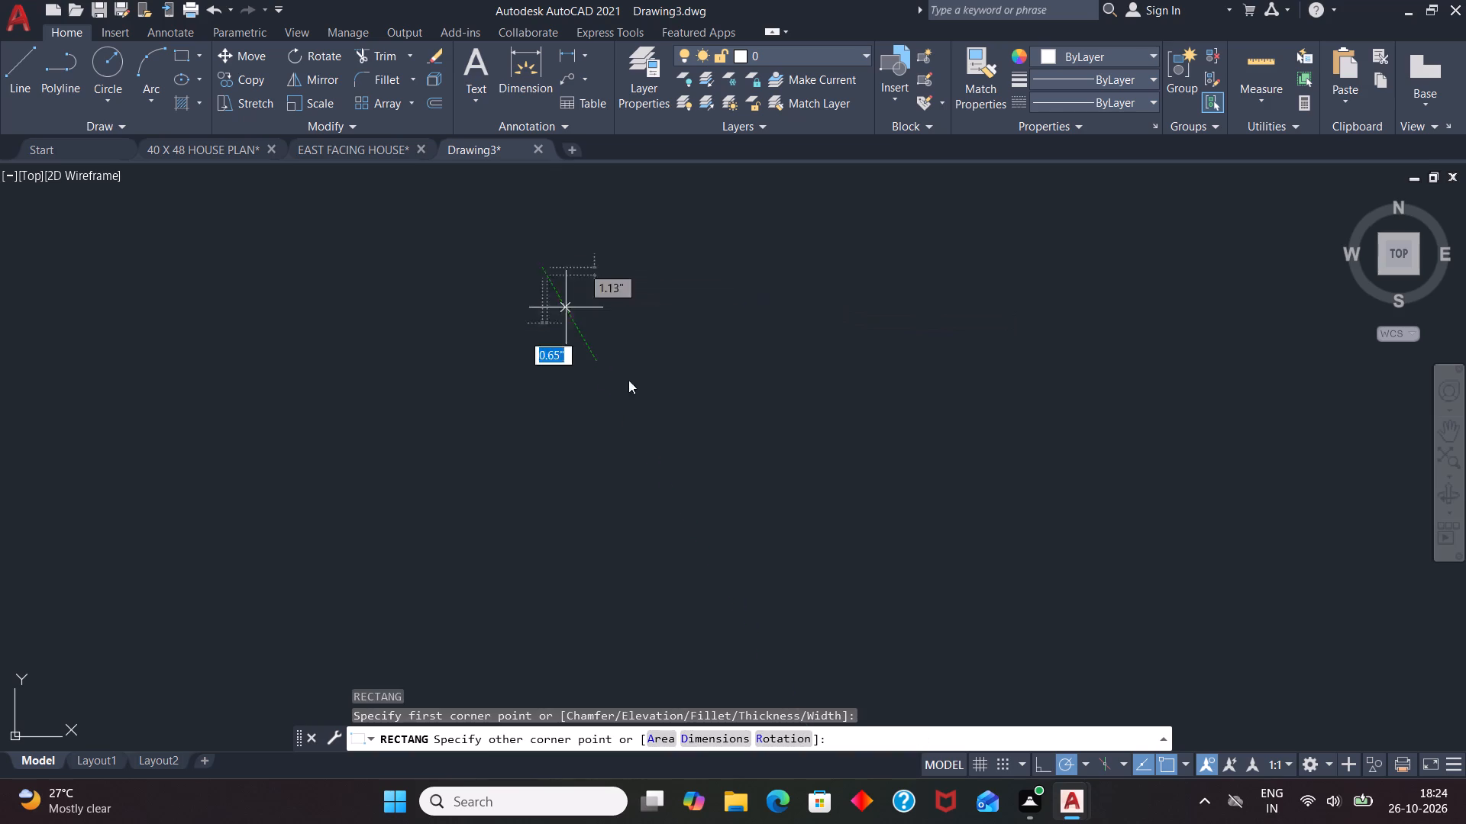
key(3)
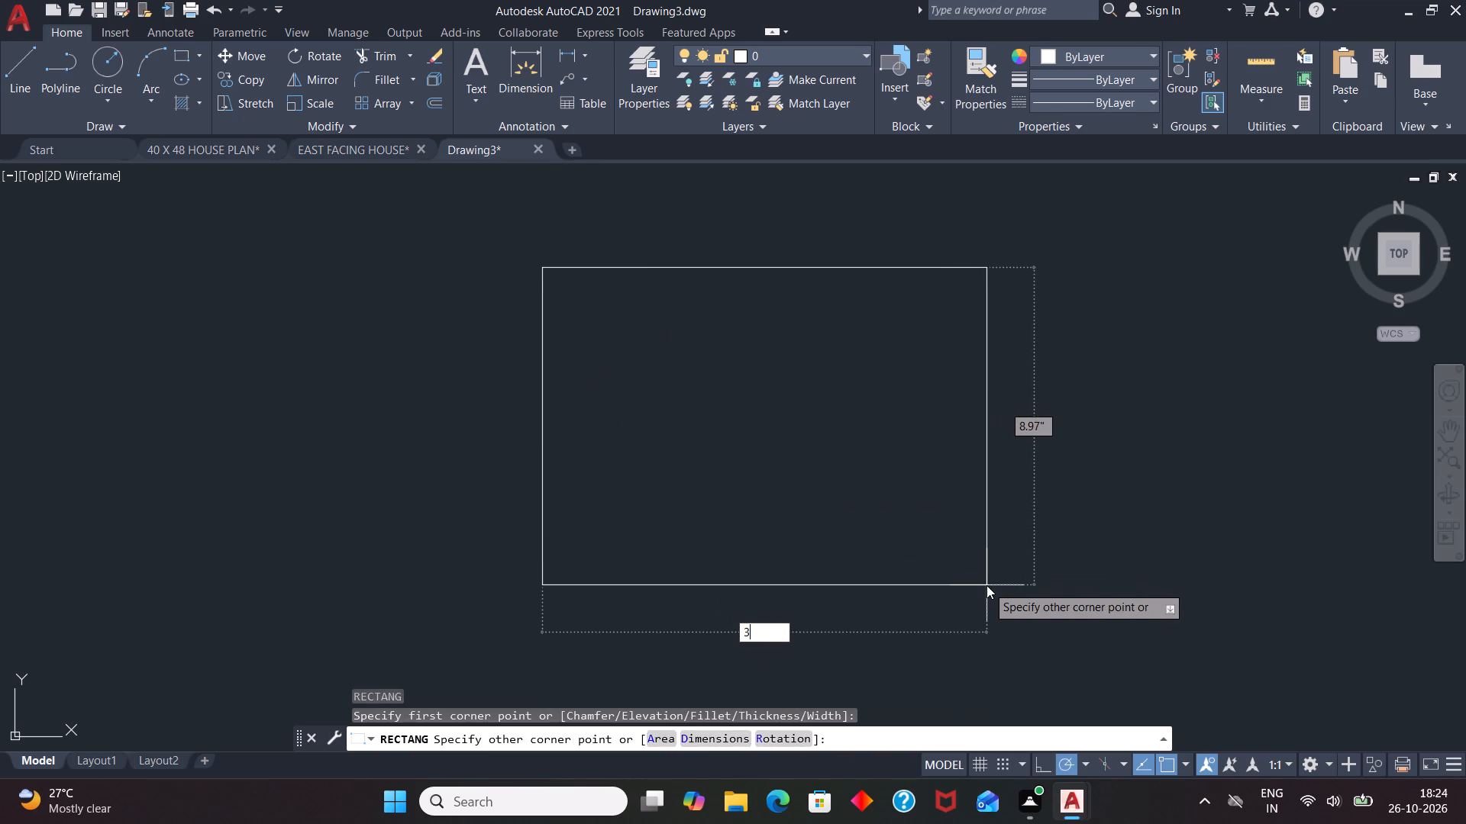
key(6)
key(apostrophe)
key(Tab)
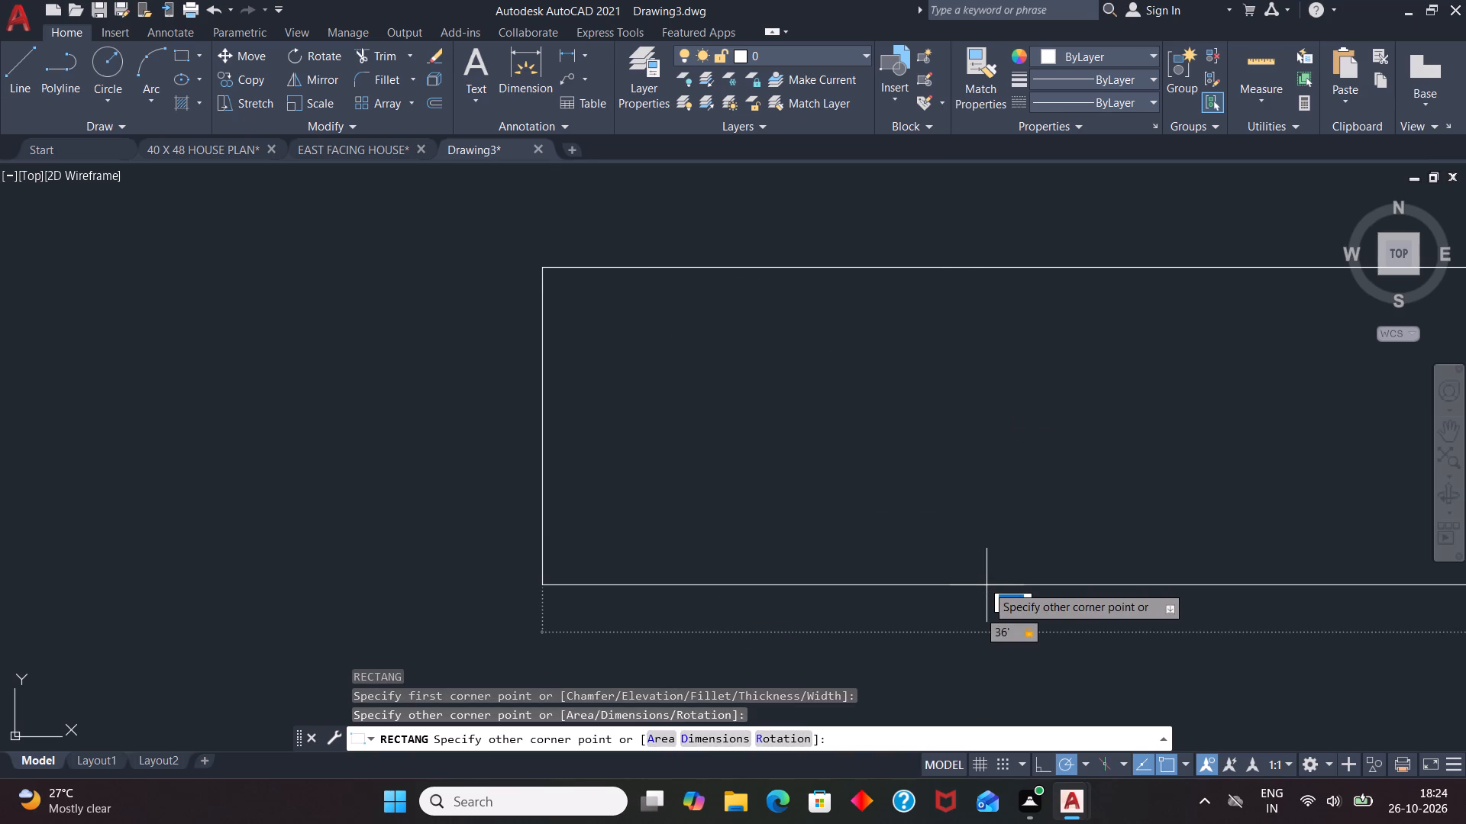
text(36)
key(apostrophe)
key(Return)
key(space)
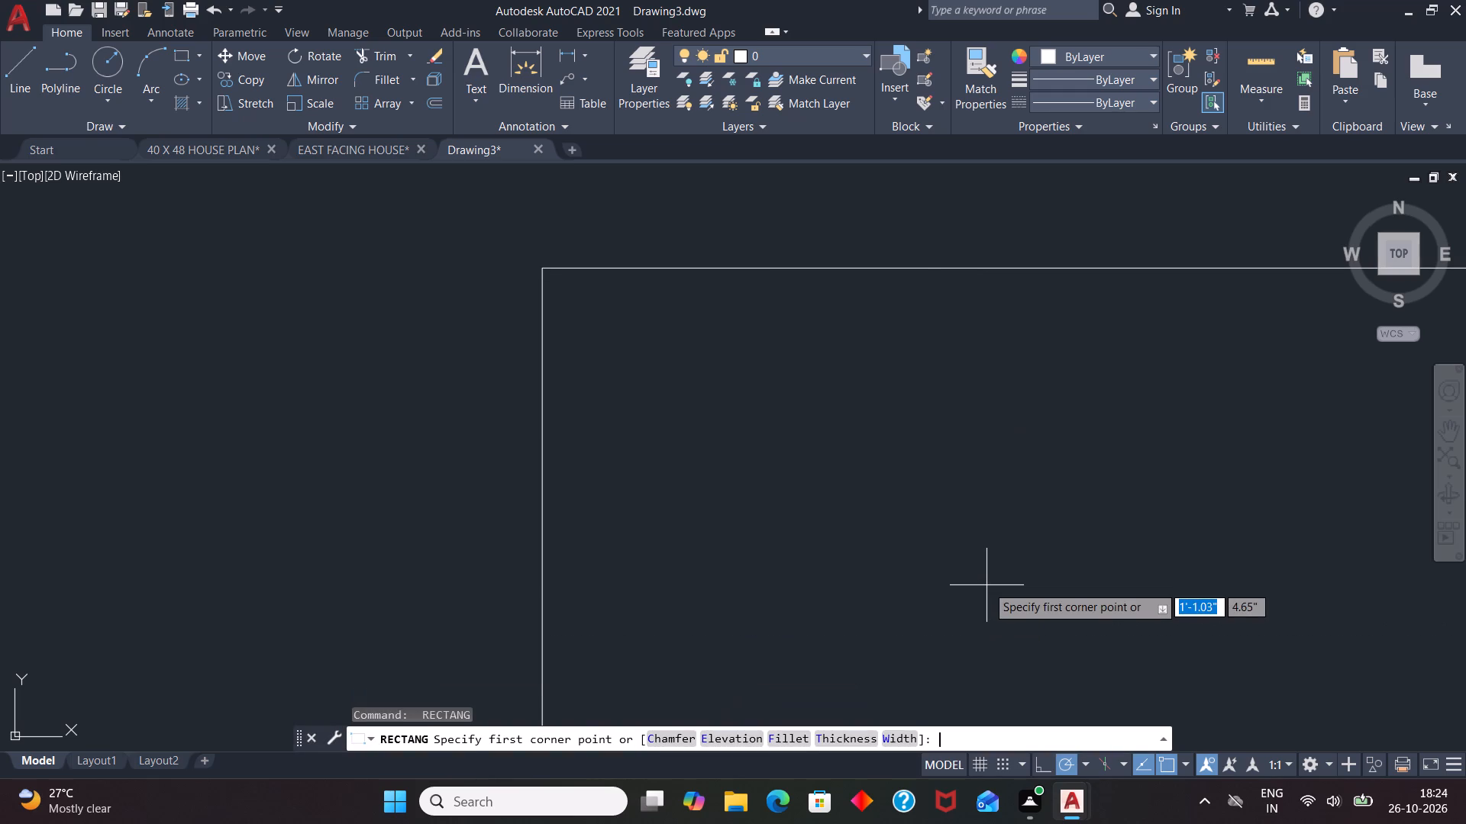
key(Escape)
Move the UCS origin off the square's upper-left corner into the empty space left of the square.
scroll(789, 391, down, 3)
scroll(725, 299, down, 2)
scroll(765, 359, down, 1)
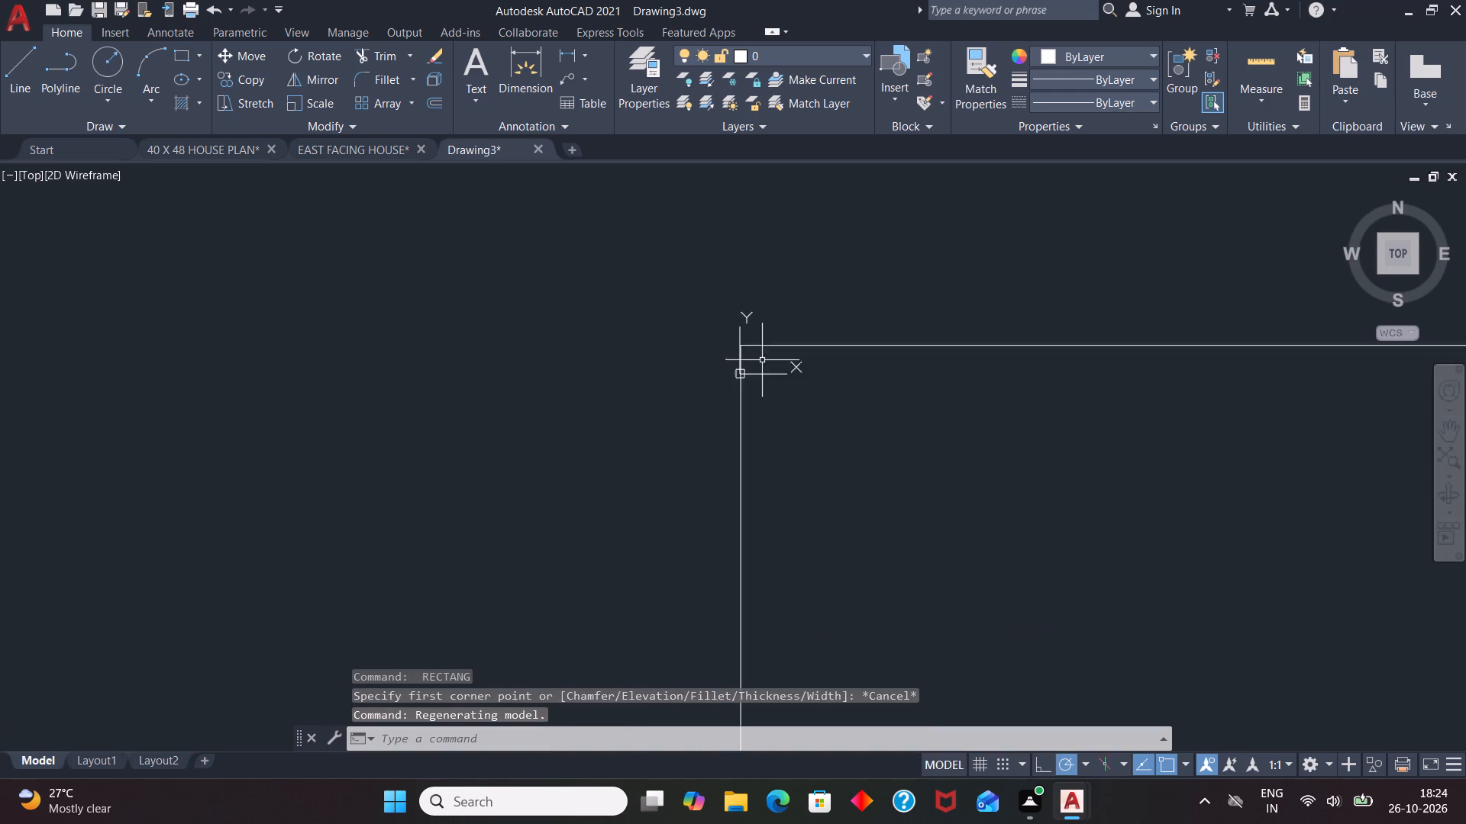
scroll(762, 360, down, 3)
click(755, 352)
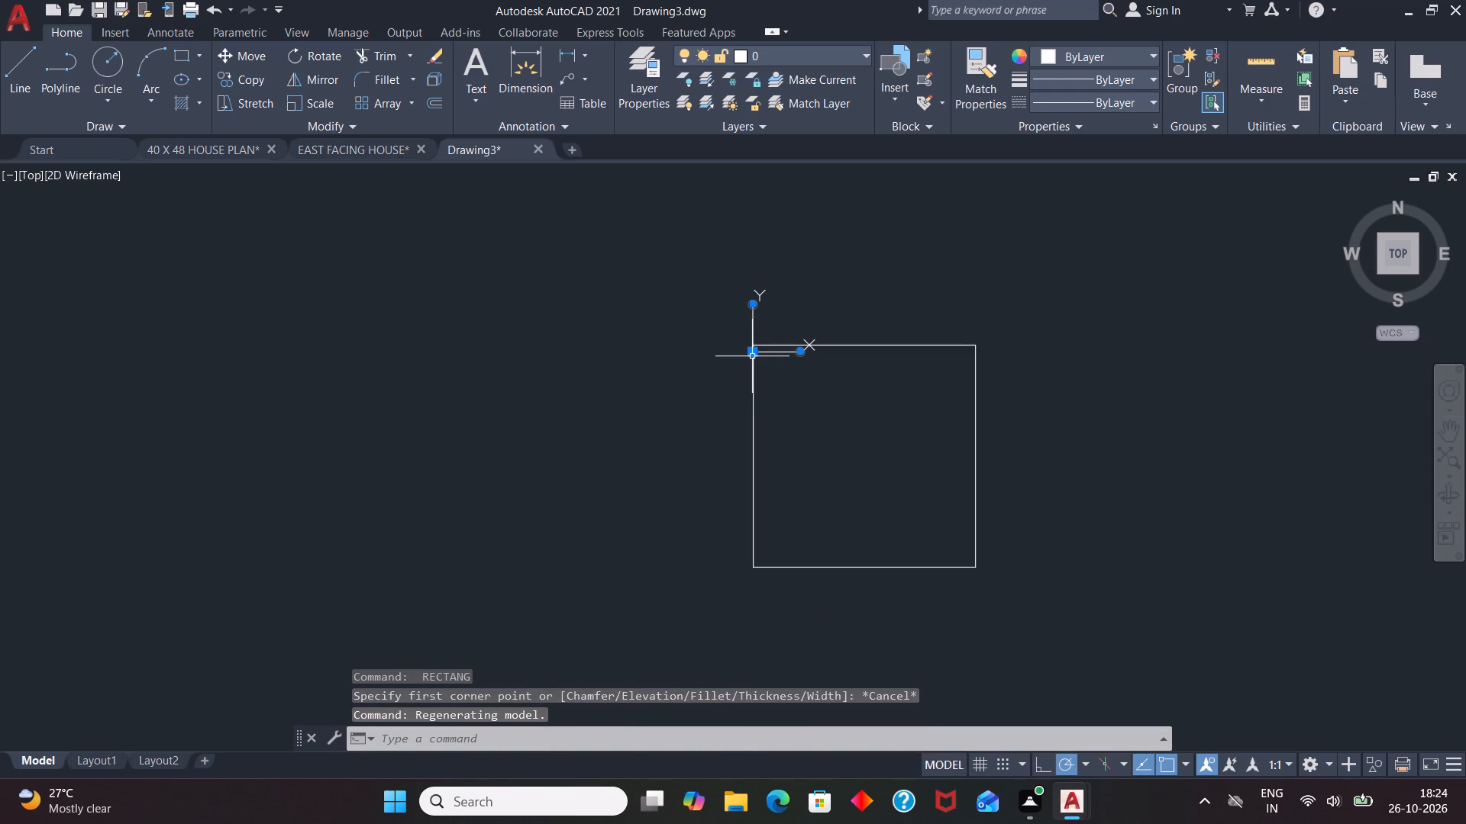
click(752, 356)
click(754, 351)
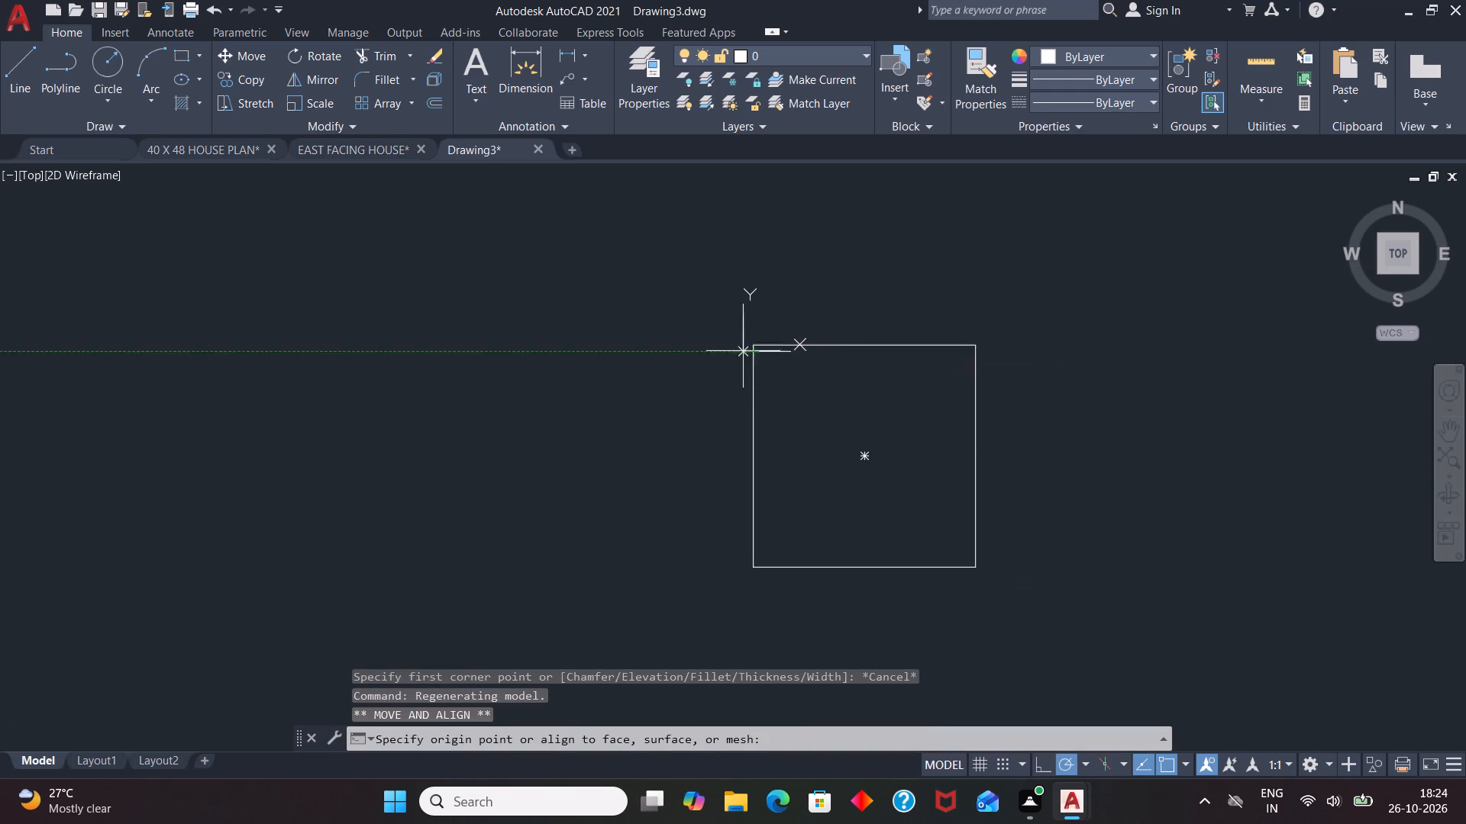
click(576, 357)
click(757, 351)
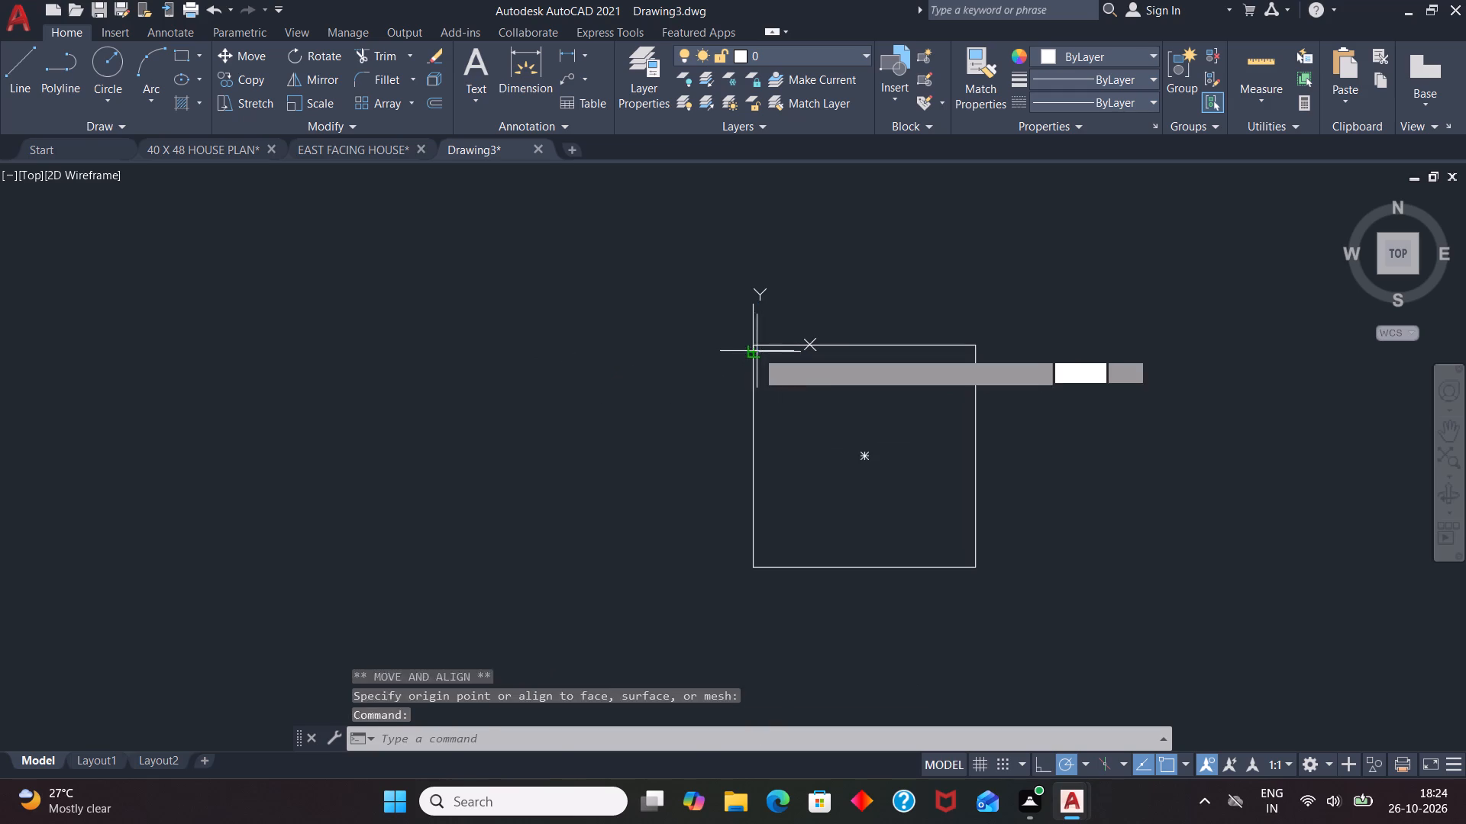
click(502, 344)
key(Escape)
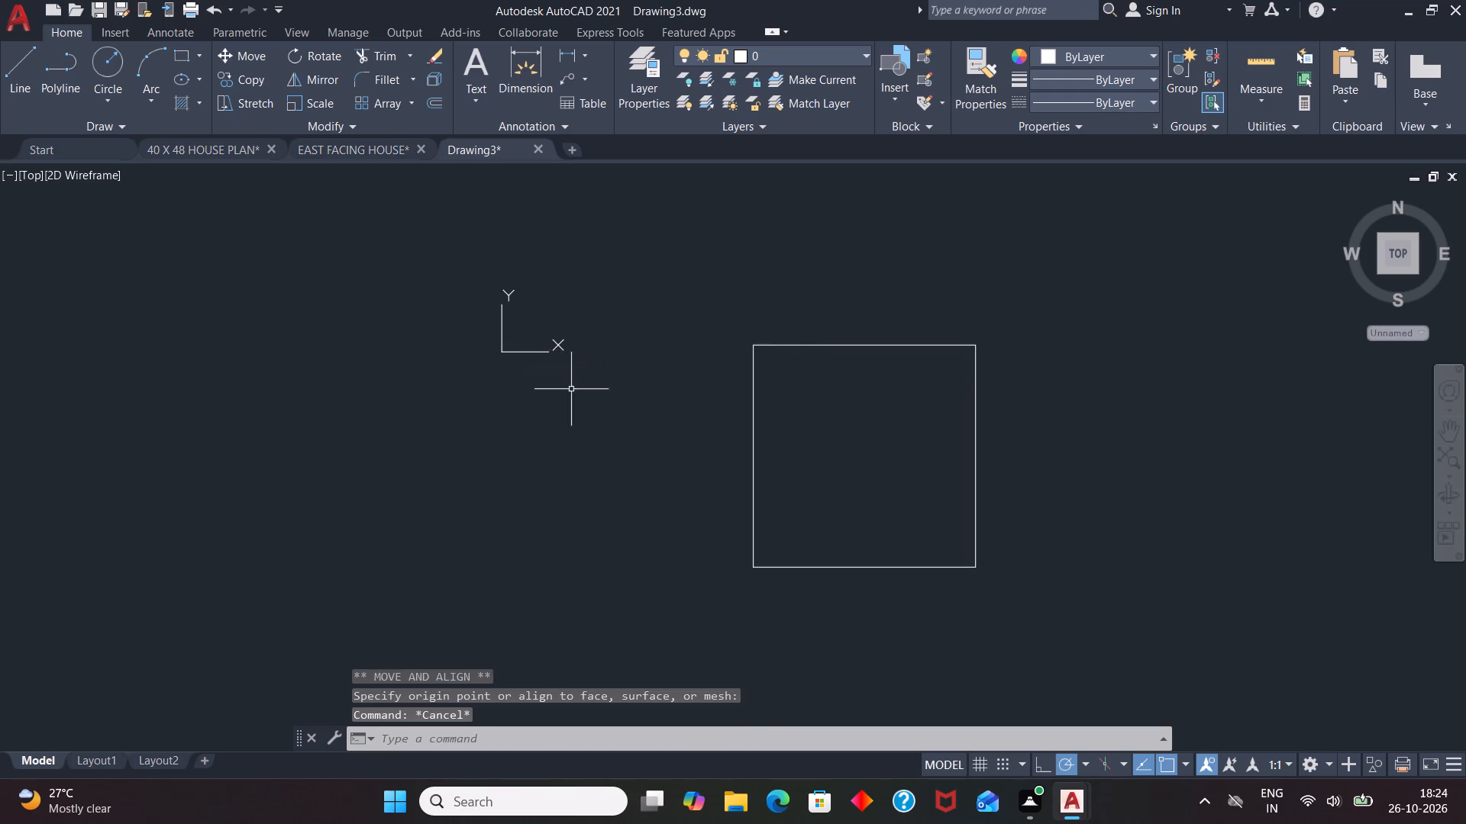
Offset the 36' square 9" inward to form the outer wall thickness.
key(o)
key(Return)
key(9)
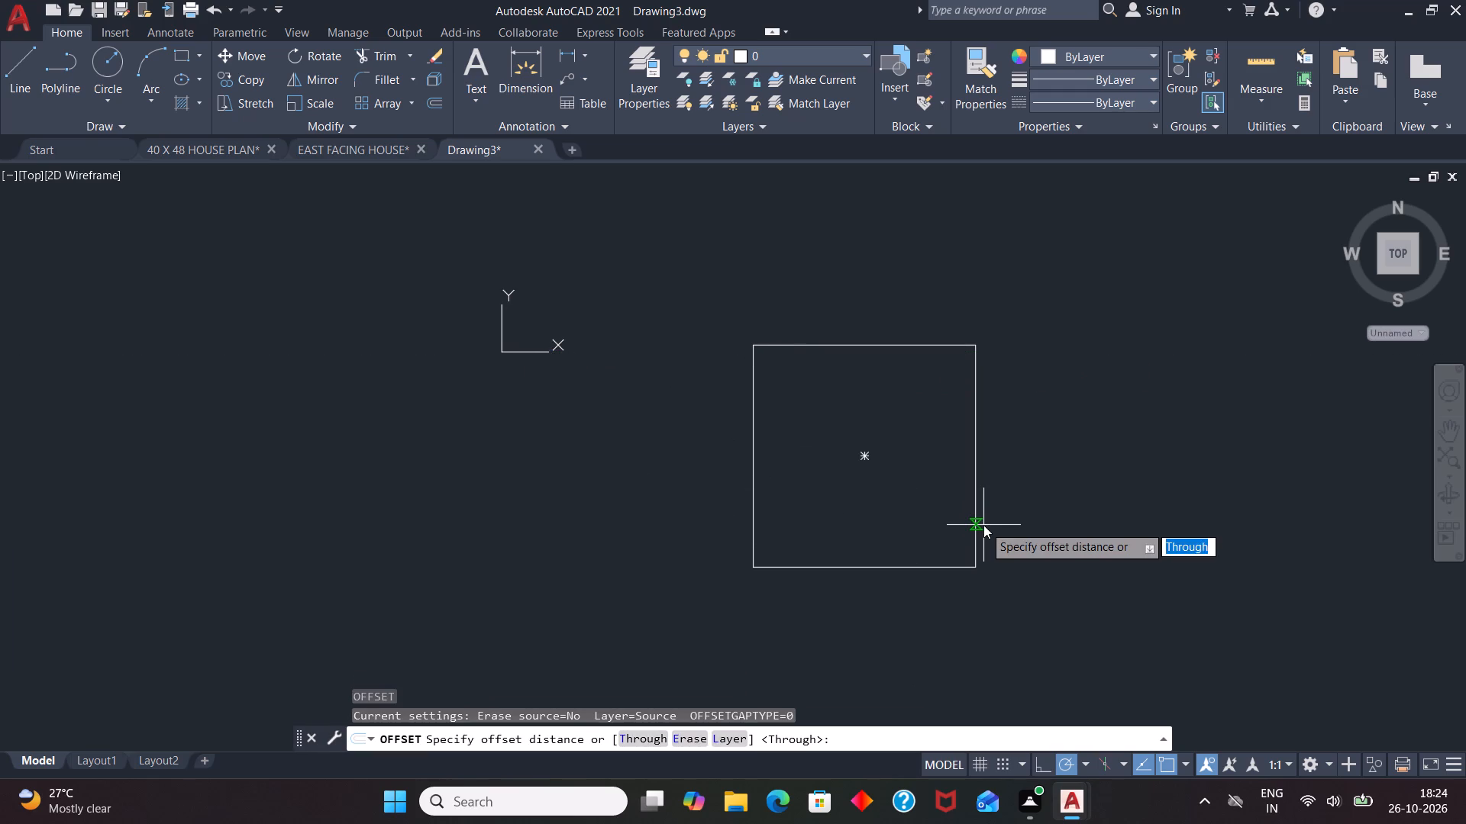
key(Return)
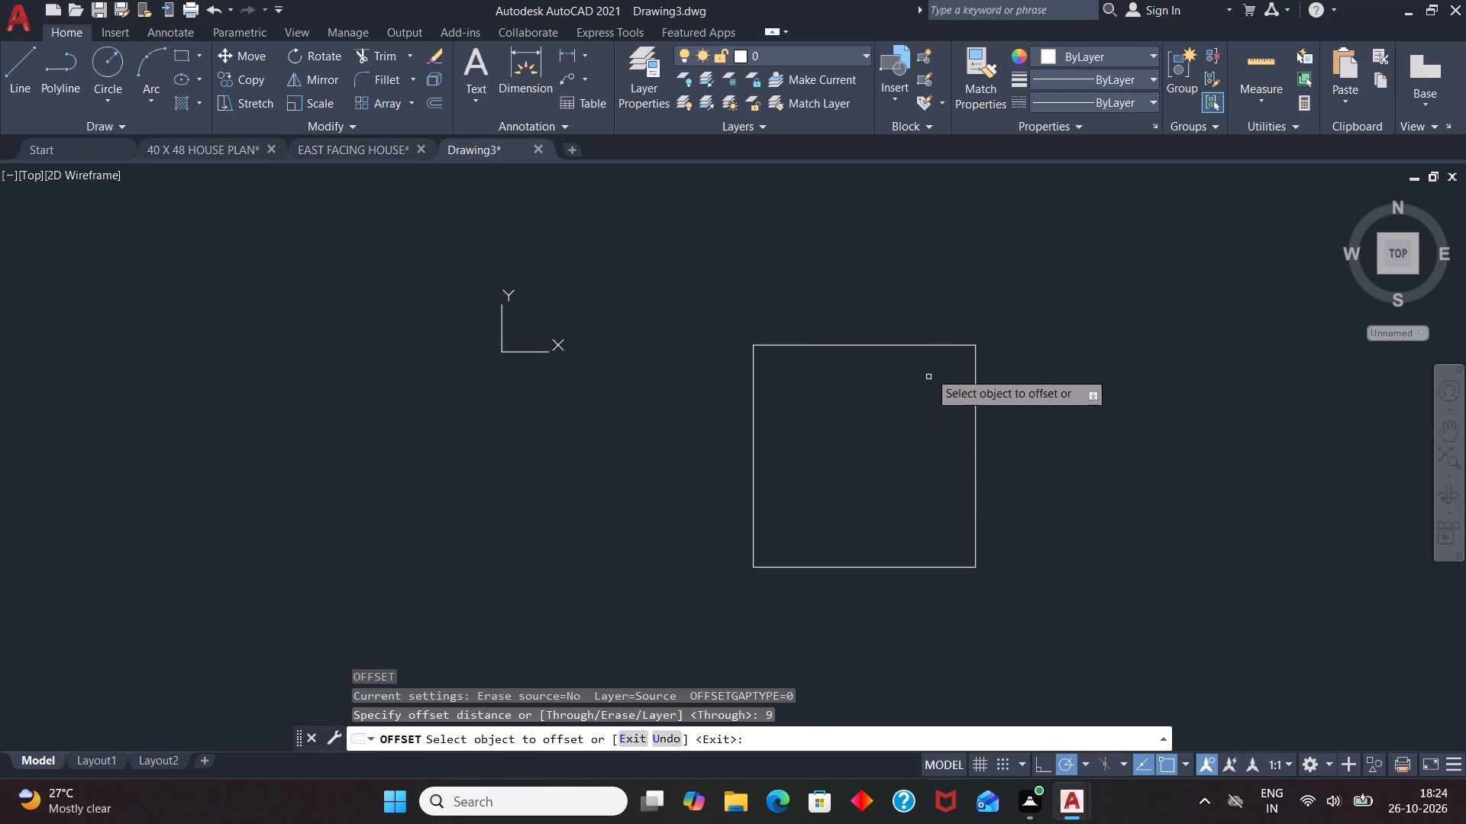
click(932, 346)
click(941, 414)
key(Escape)
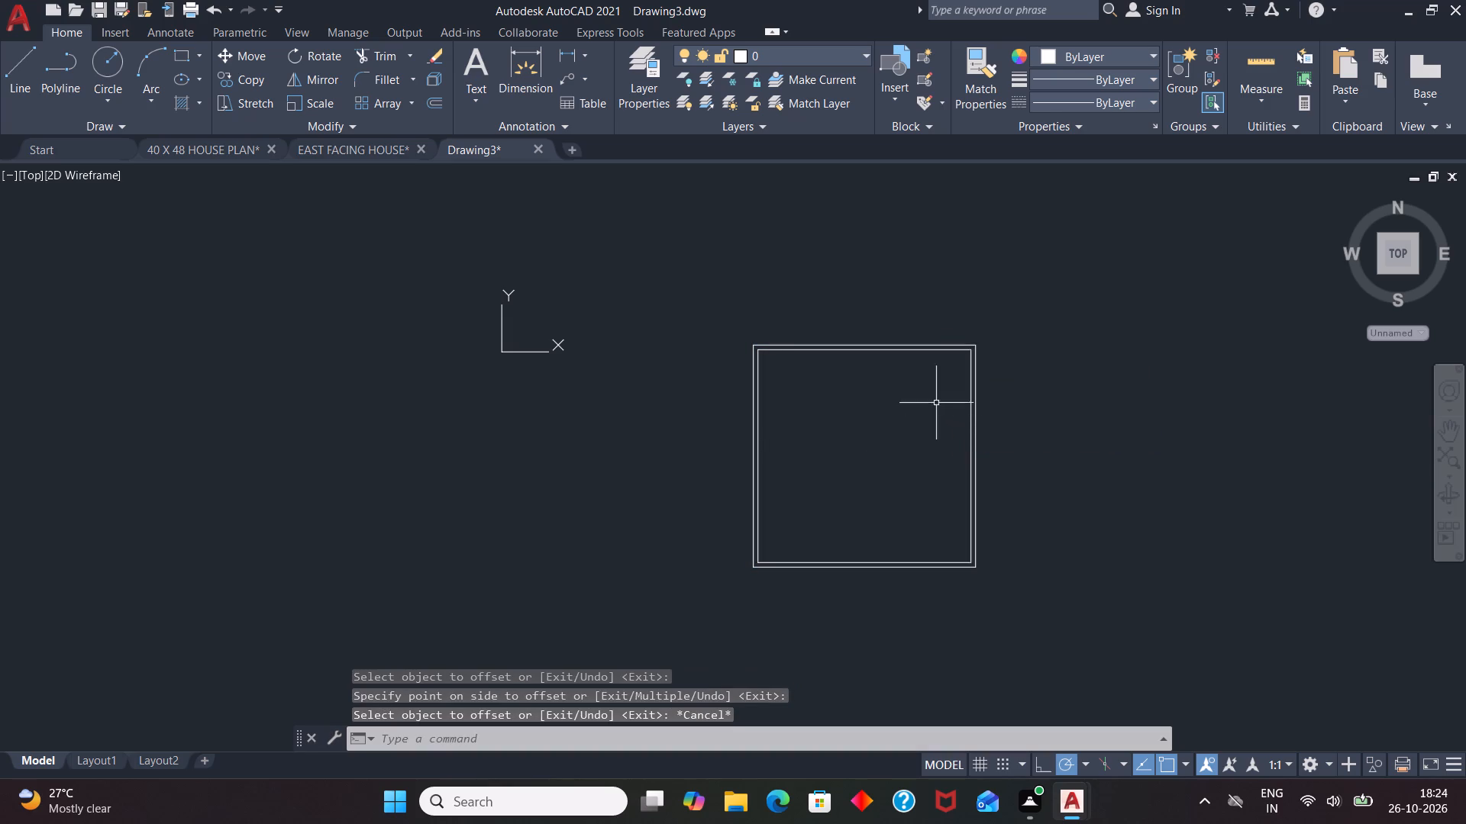
Explode both the inner and the outer wall squares into separate lines.
click(925, 349)
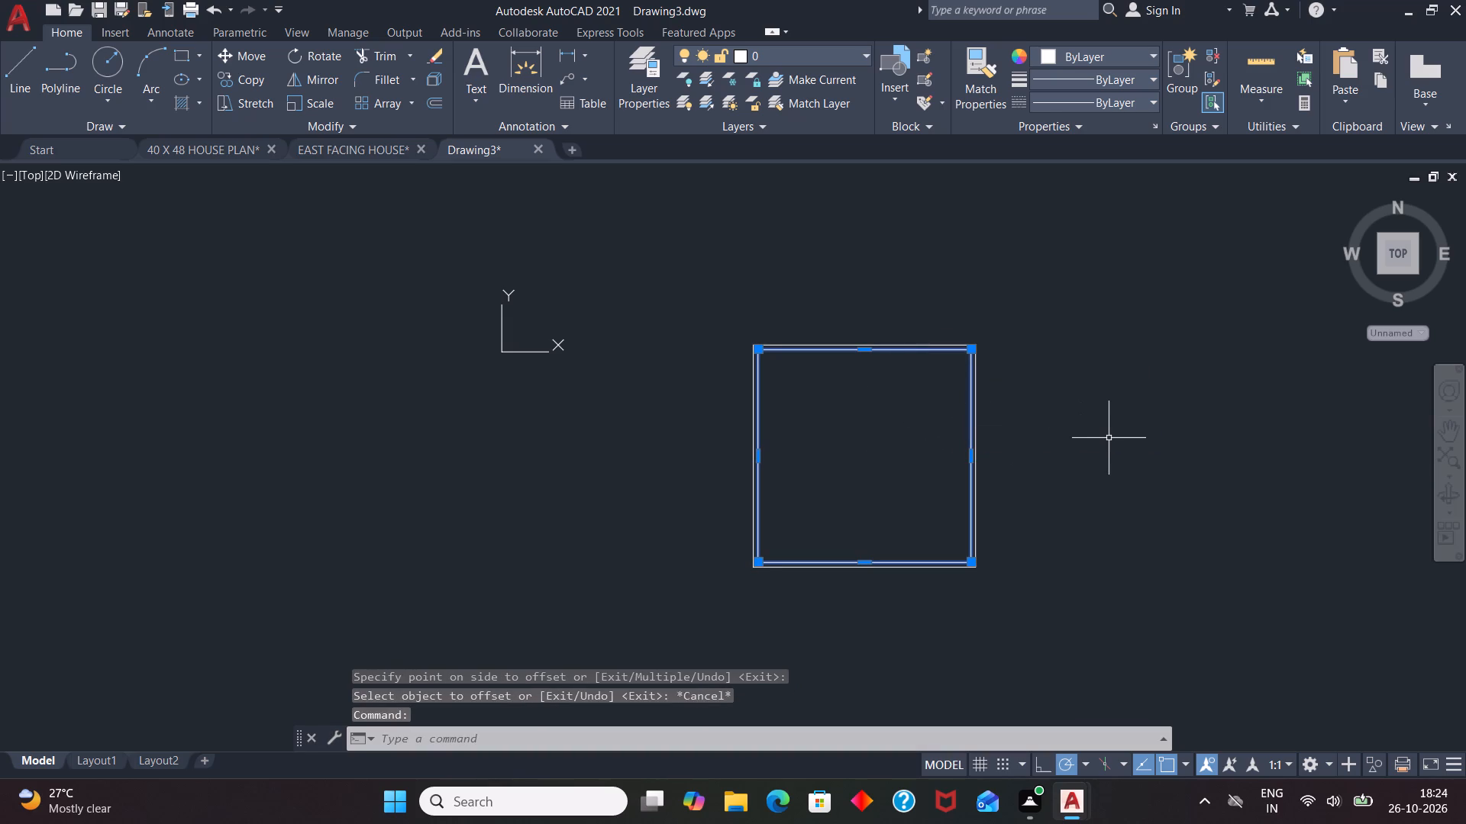
key(x)
key(Return)
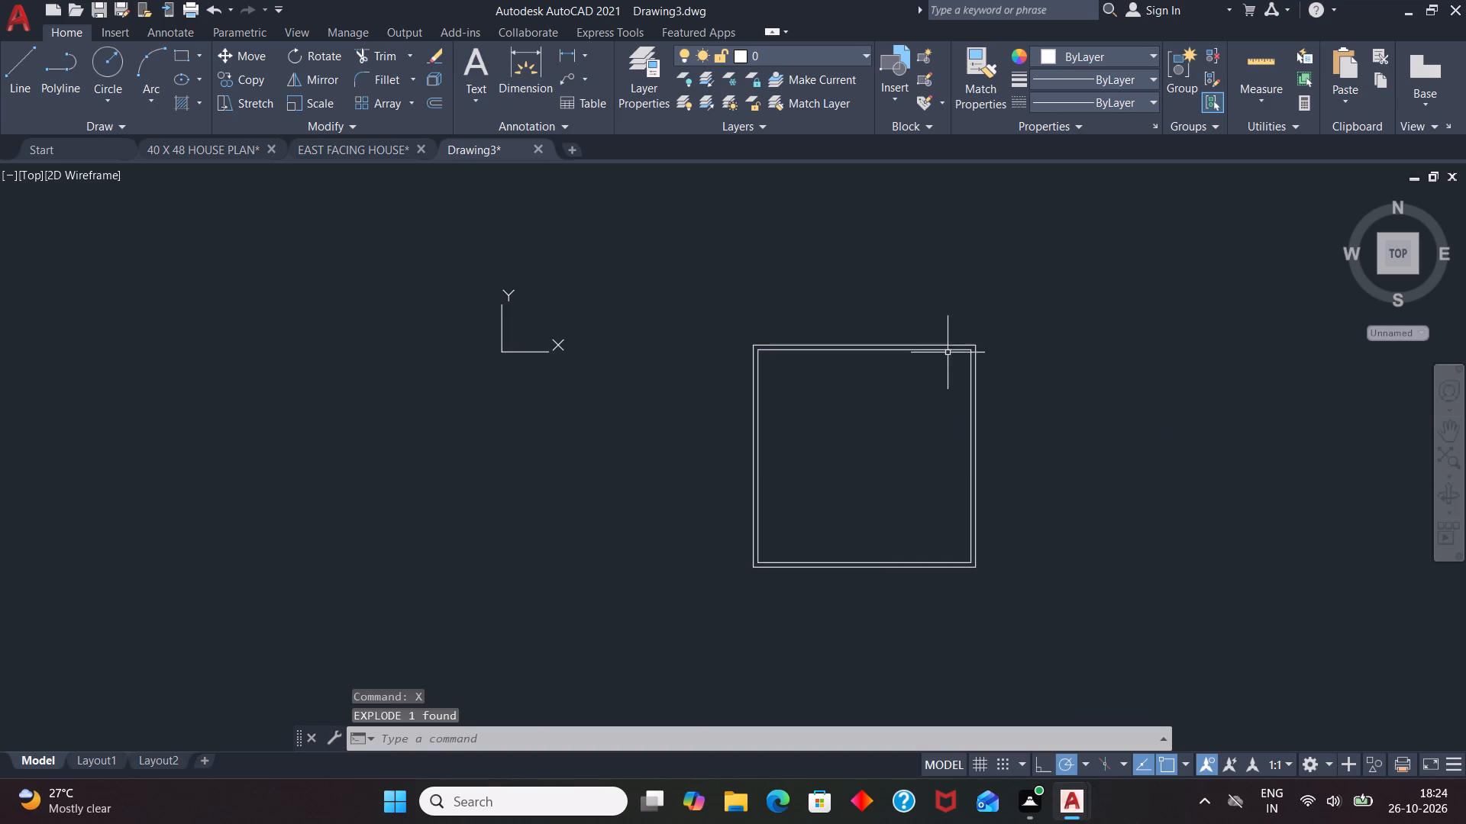
click(941, 345)
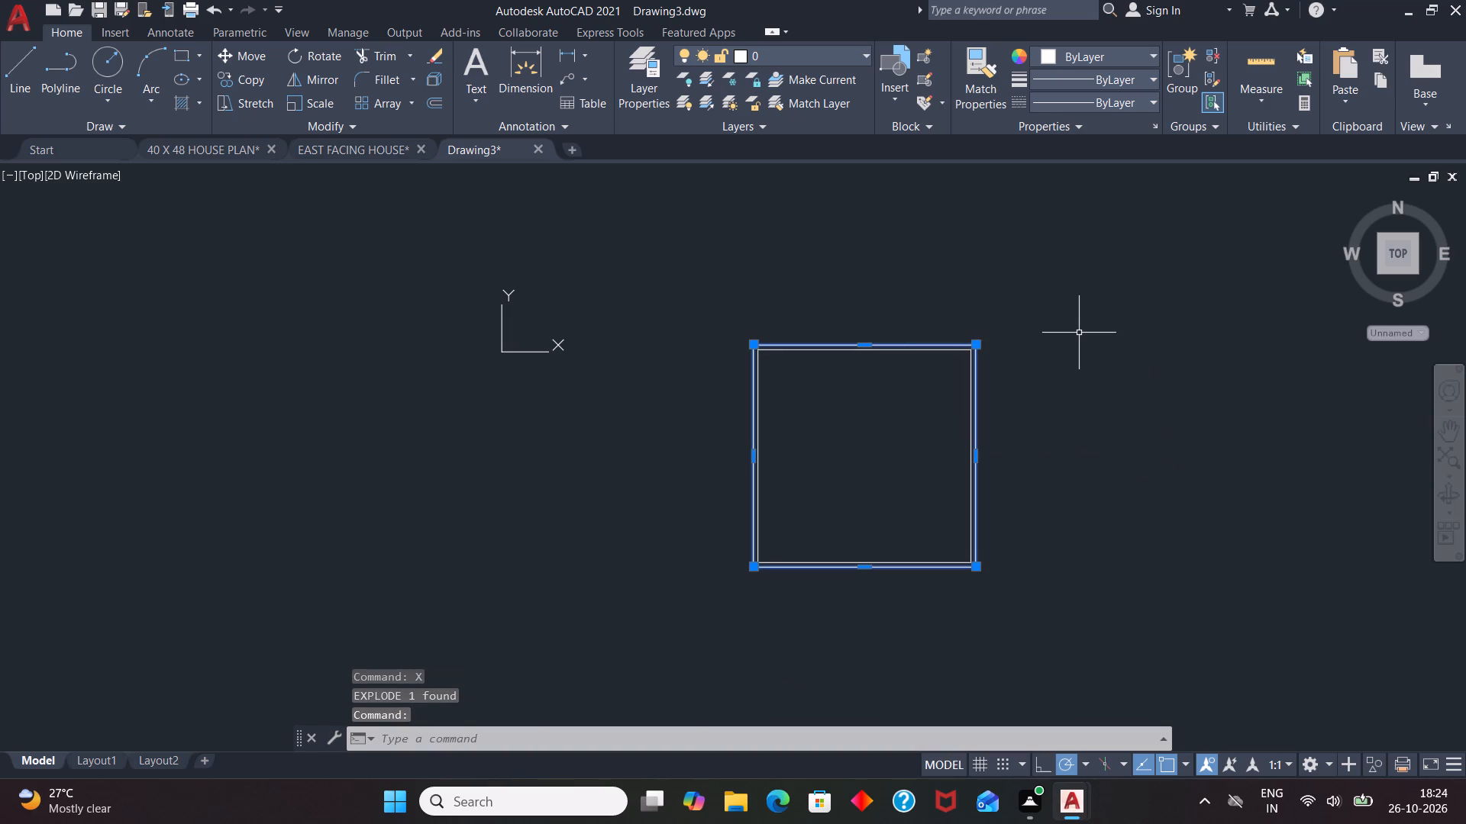
key(x)
key(Return)
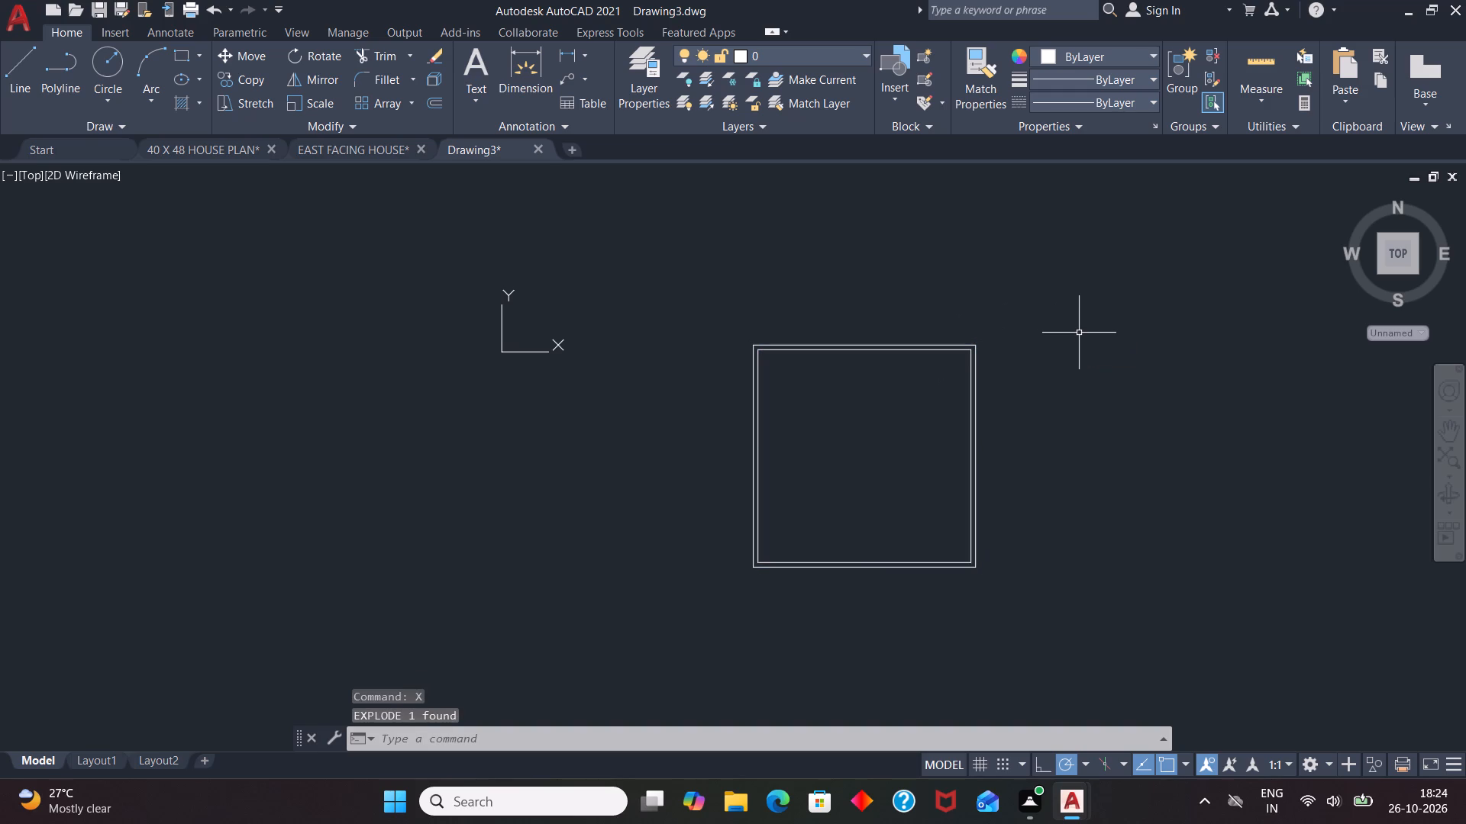
Offset the inner line of the left outer wall 4' into the plan.
scroll(1023, 449, up, 1)
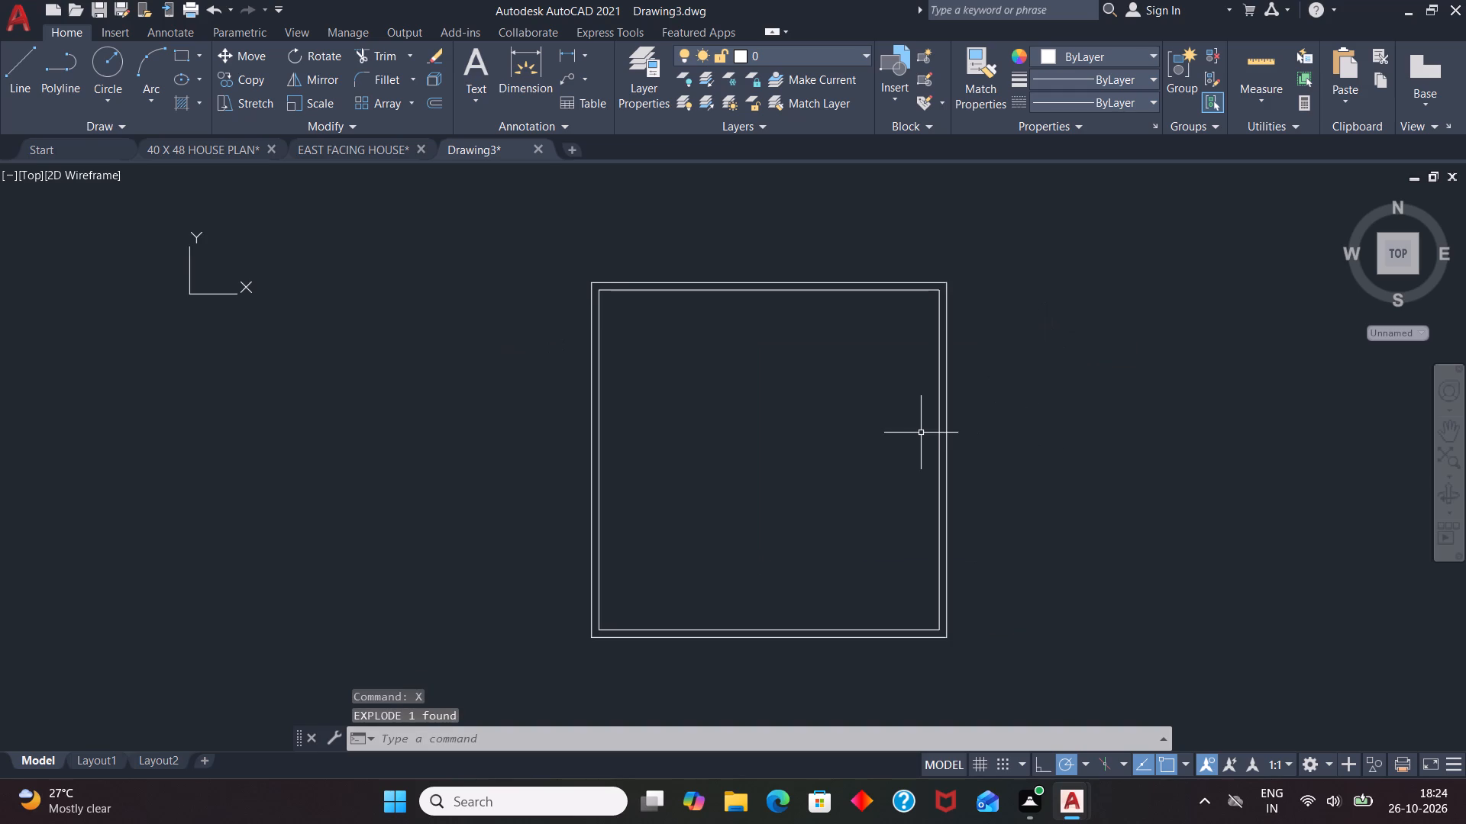
key(o)
key(Return)
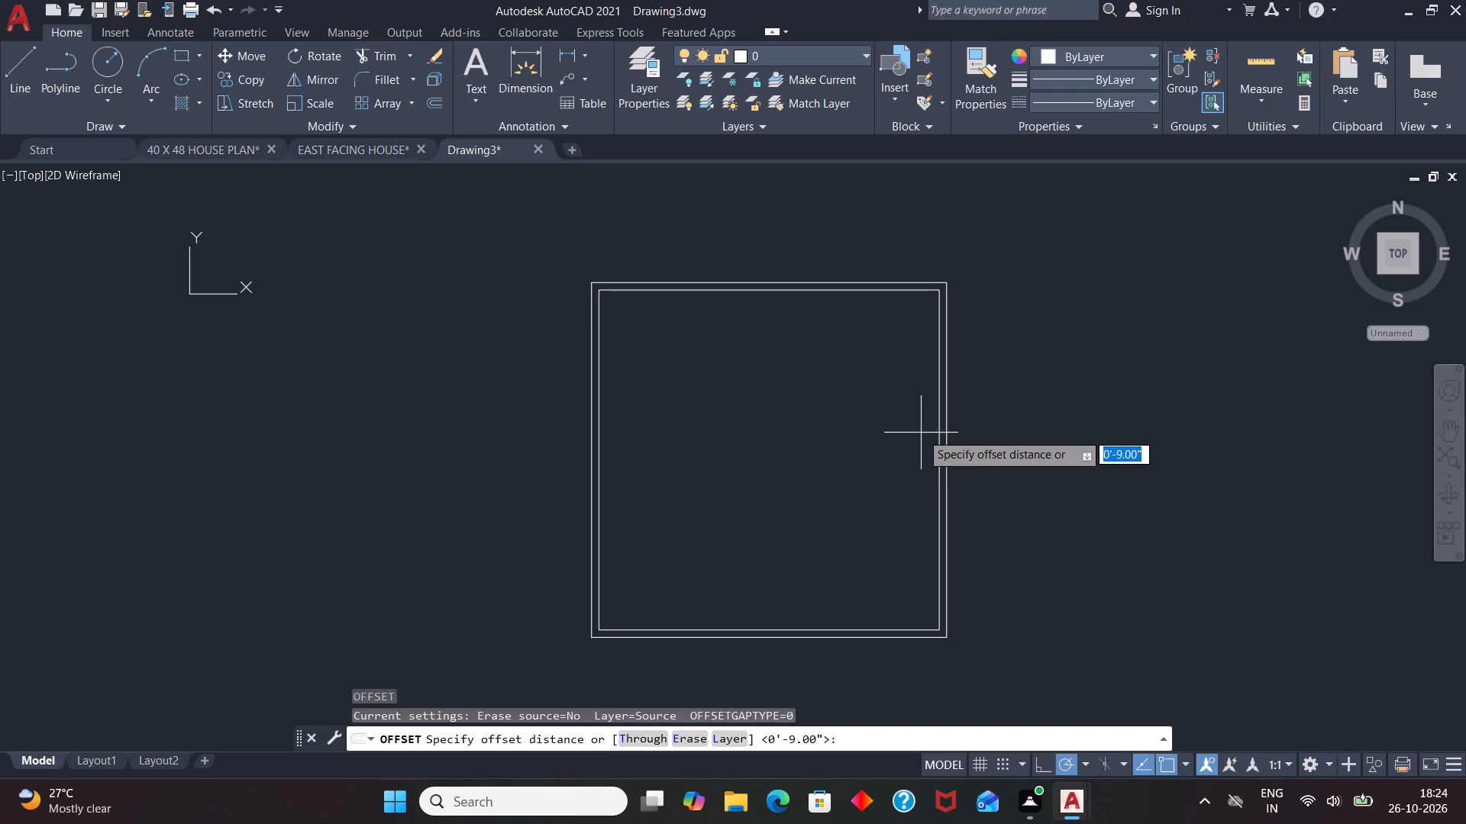
text(4')
key(Return)
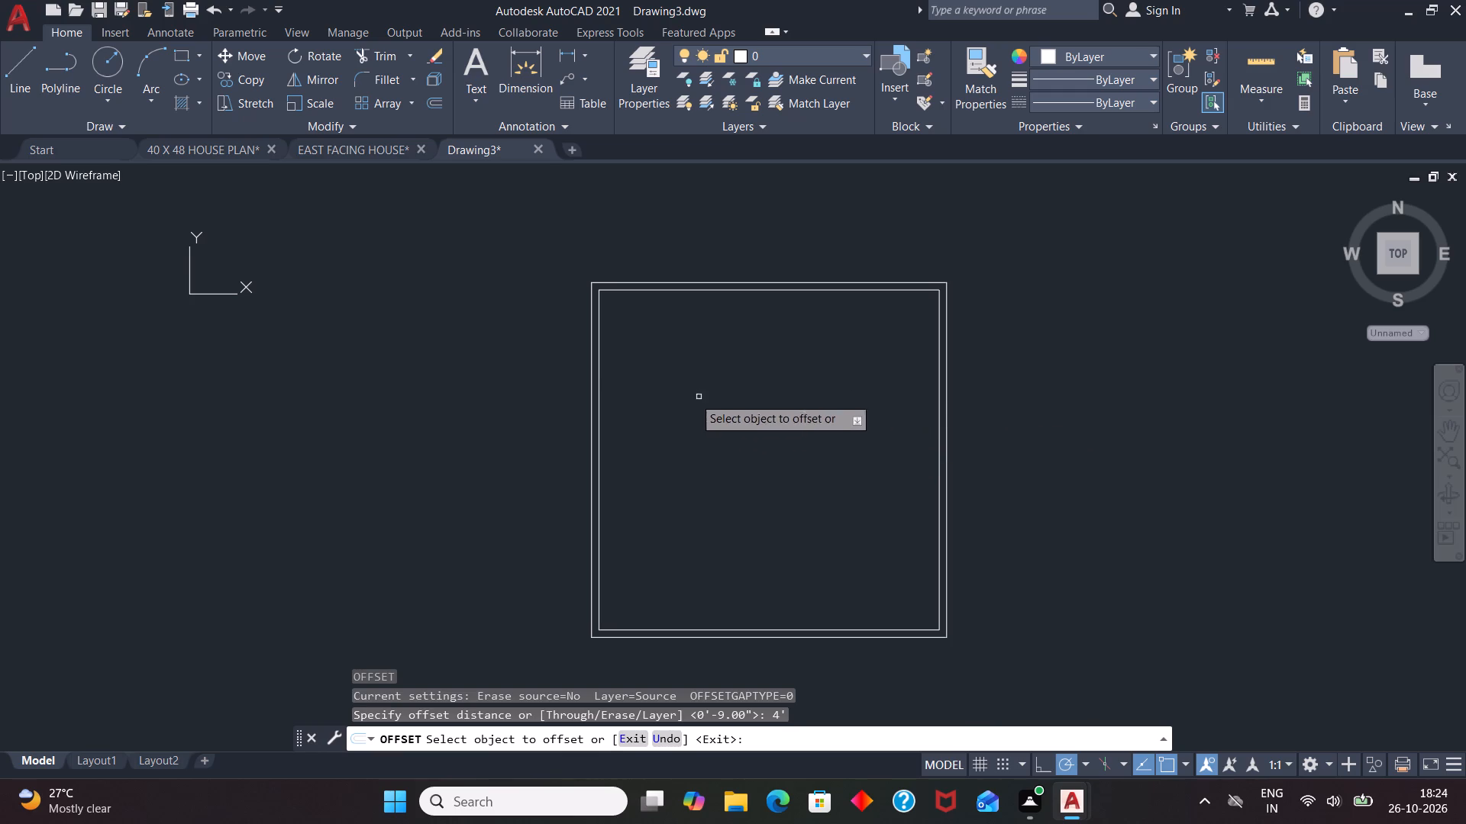
click(599, 361)
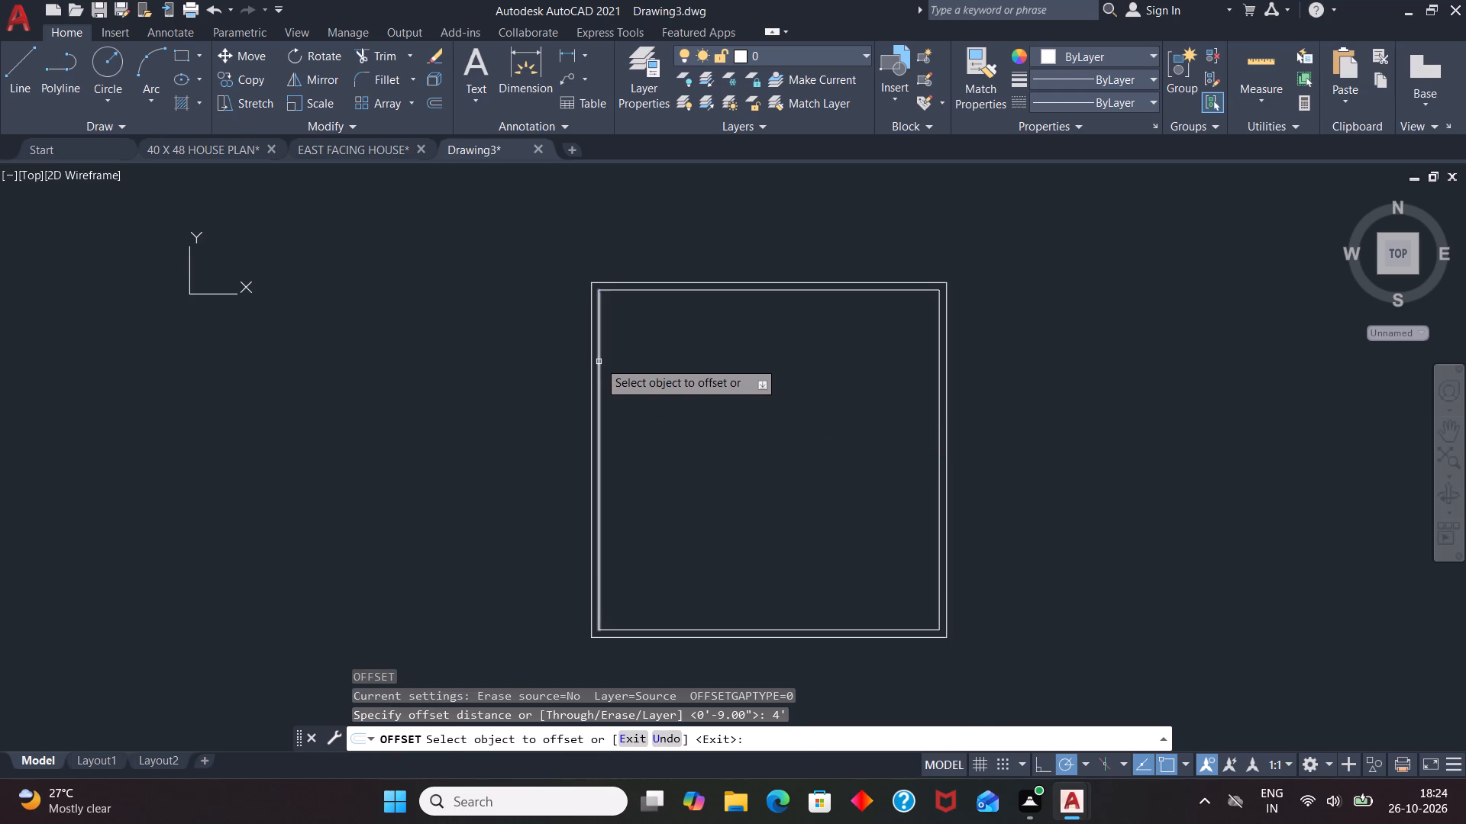
click(676, 380)
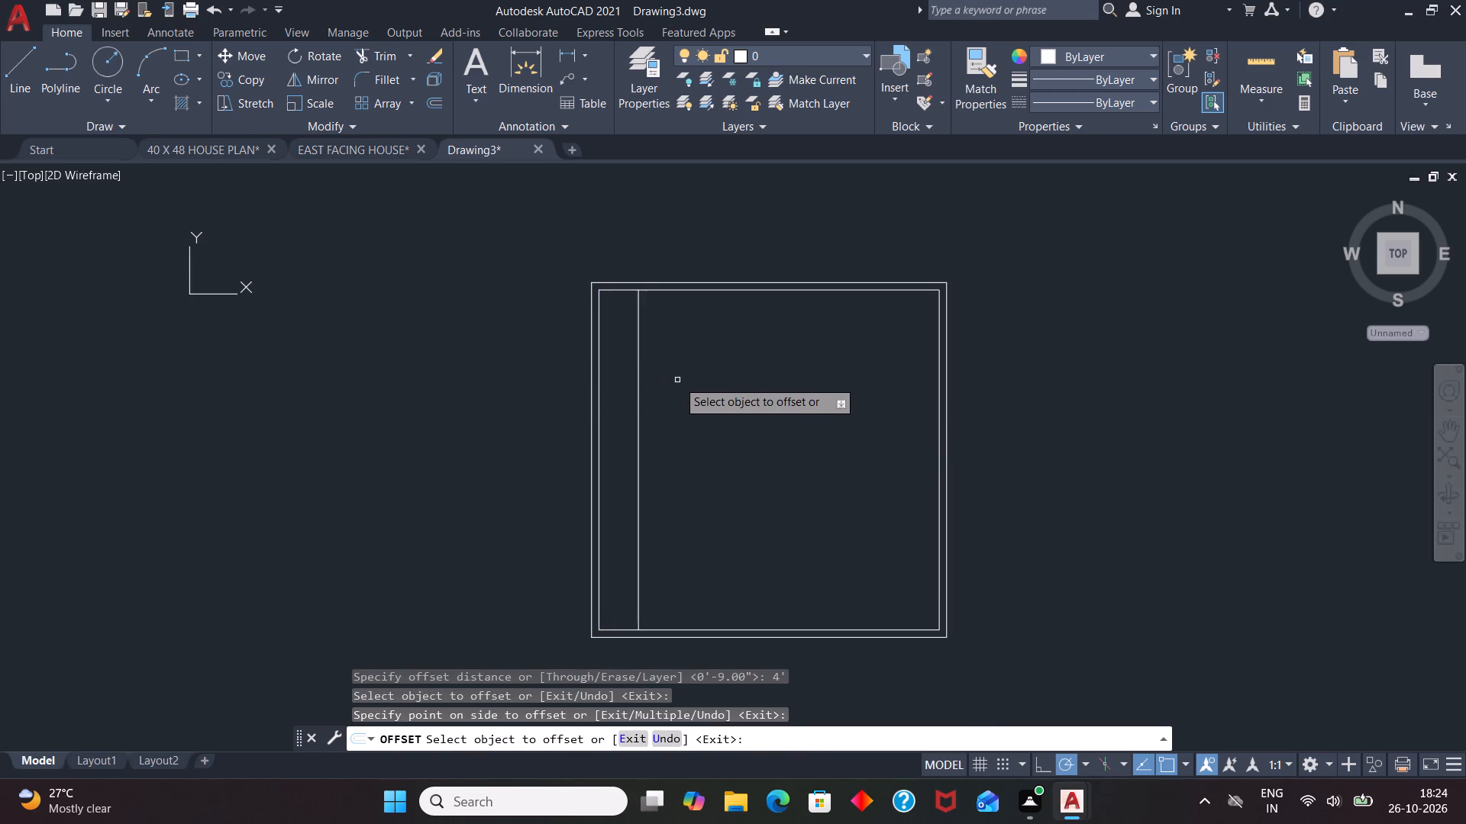
Calculate the plan width with QuickCalc as 9"+4'+6"+12'+6"+12'+6"+5'.
key(ctrl+8)
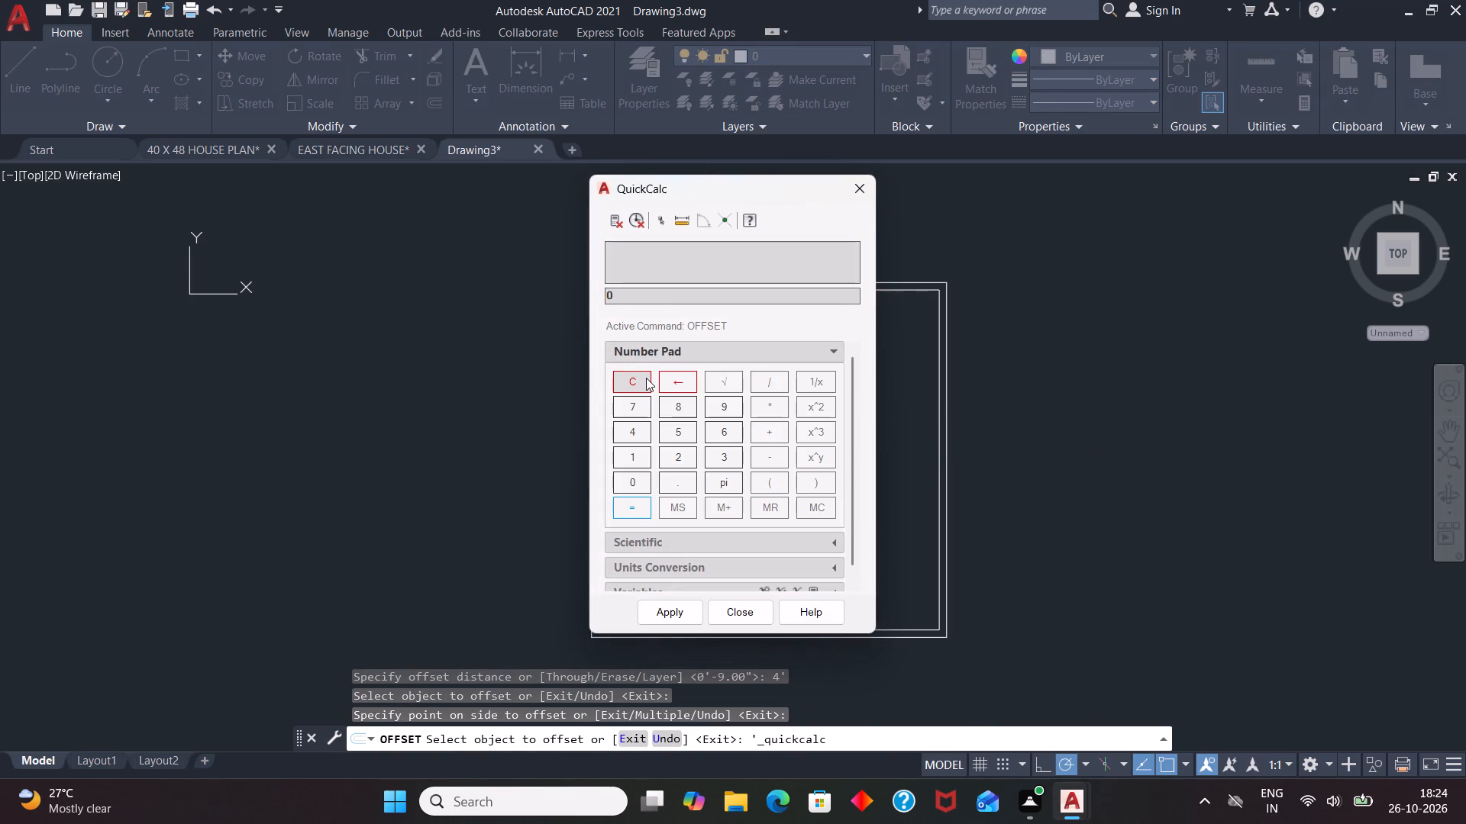
click(644, 378)
text(9"+)
text(4'+)
key(6)
key(shift+quotedbl)
key(shift+plus)
text(12'+)
text(6"+)
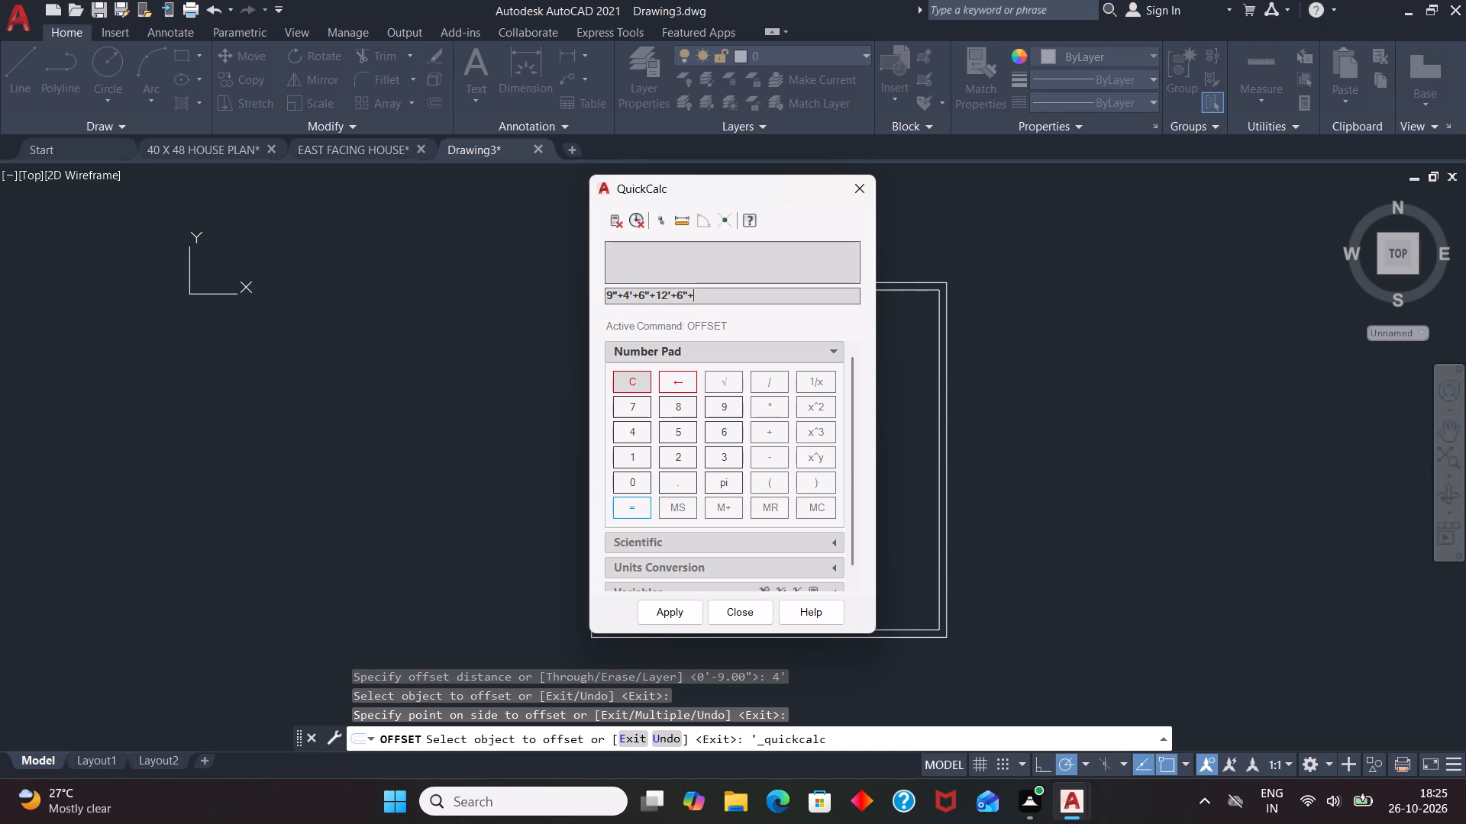
text(12'+)
text(6"+)
text(5')
key(Return)
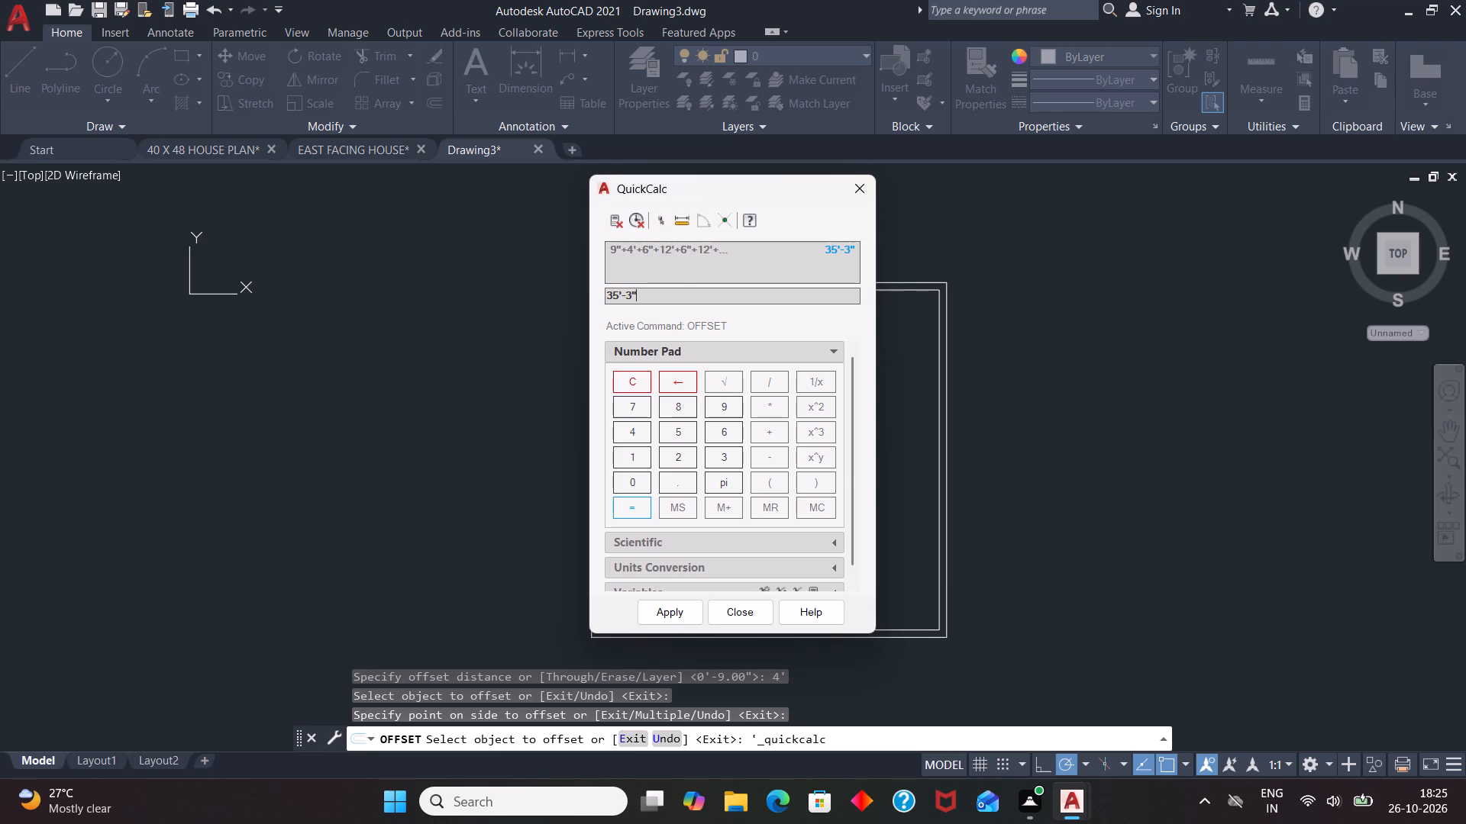
Recall the width sum in QuickCalc, add the final 9" wall, evaluate it and close the calculator.
click(715, 239)
click(709, 244)
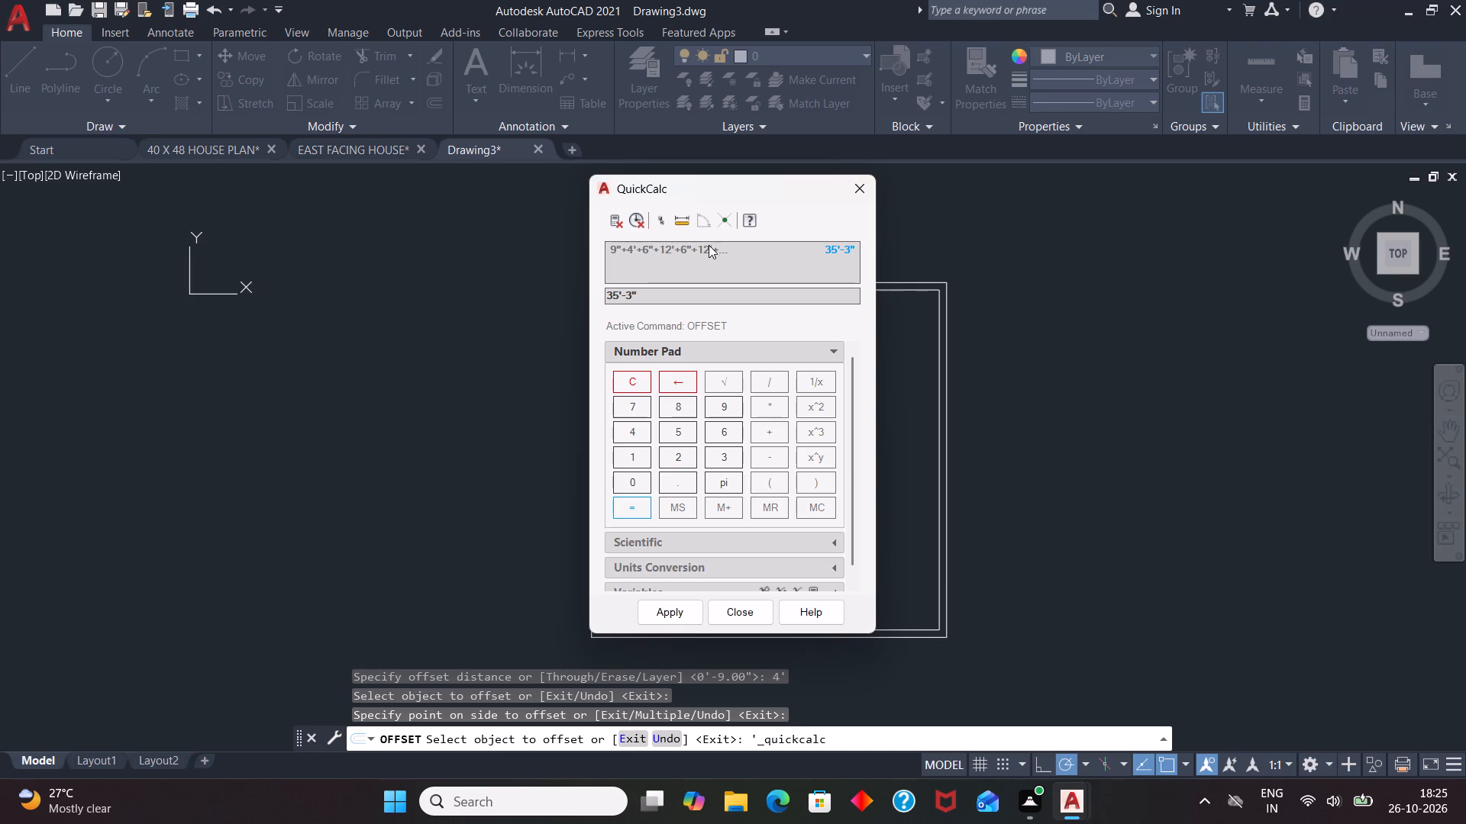
double_click(709, 249)
click(709, 249)
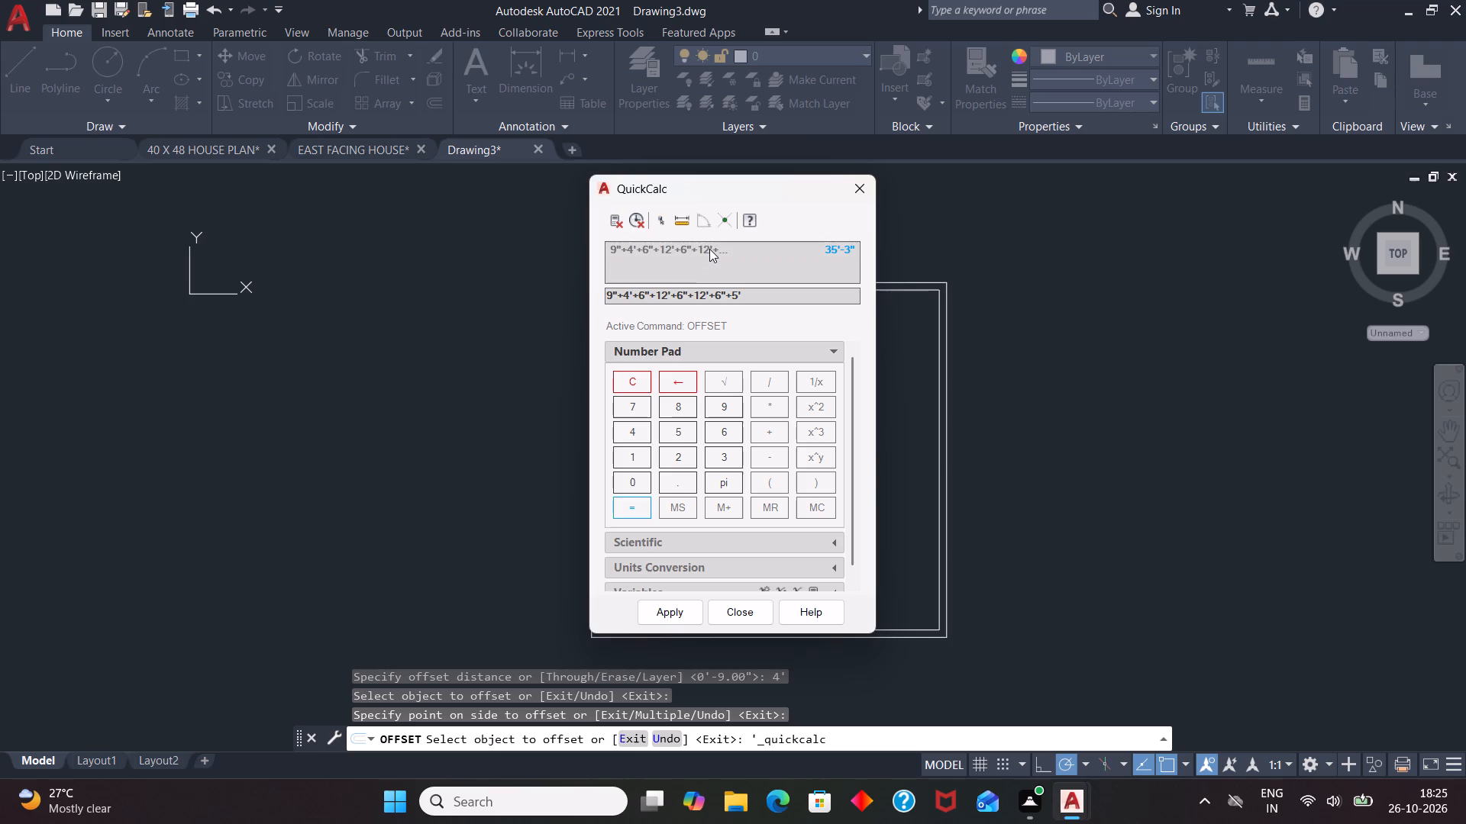
click(718, 296)
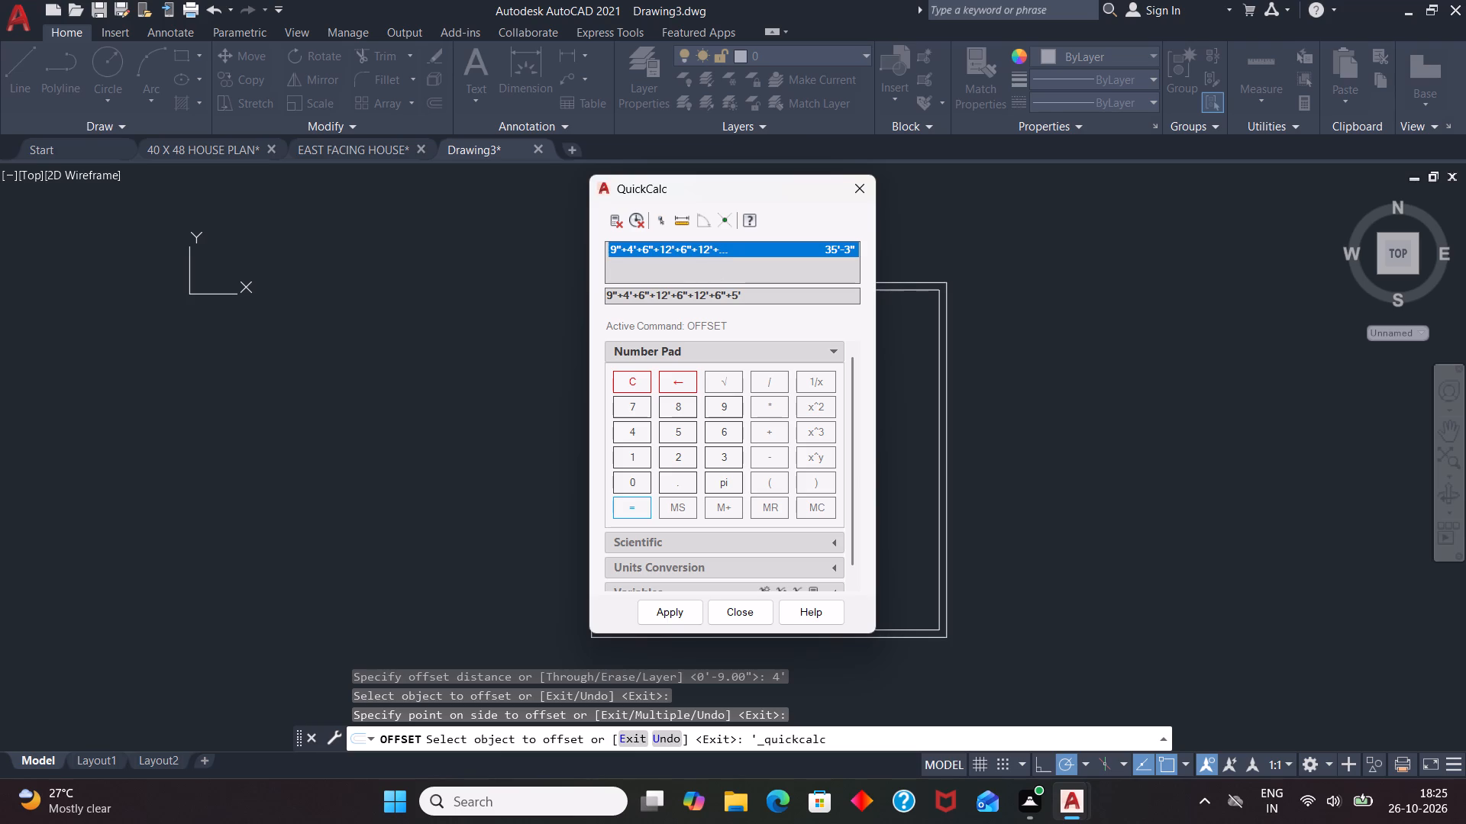
click(750, 291)
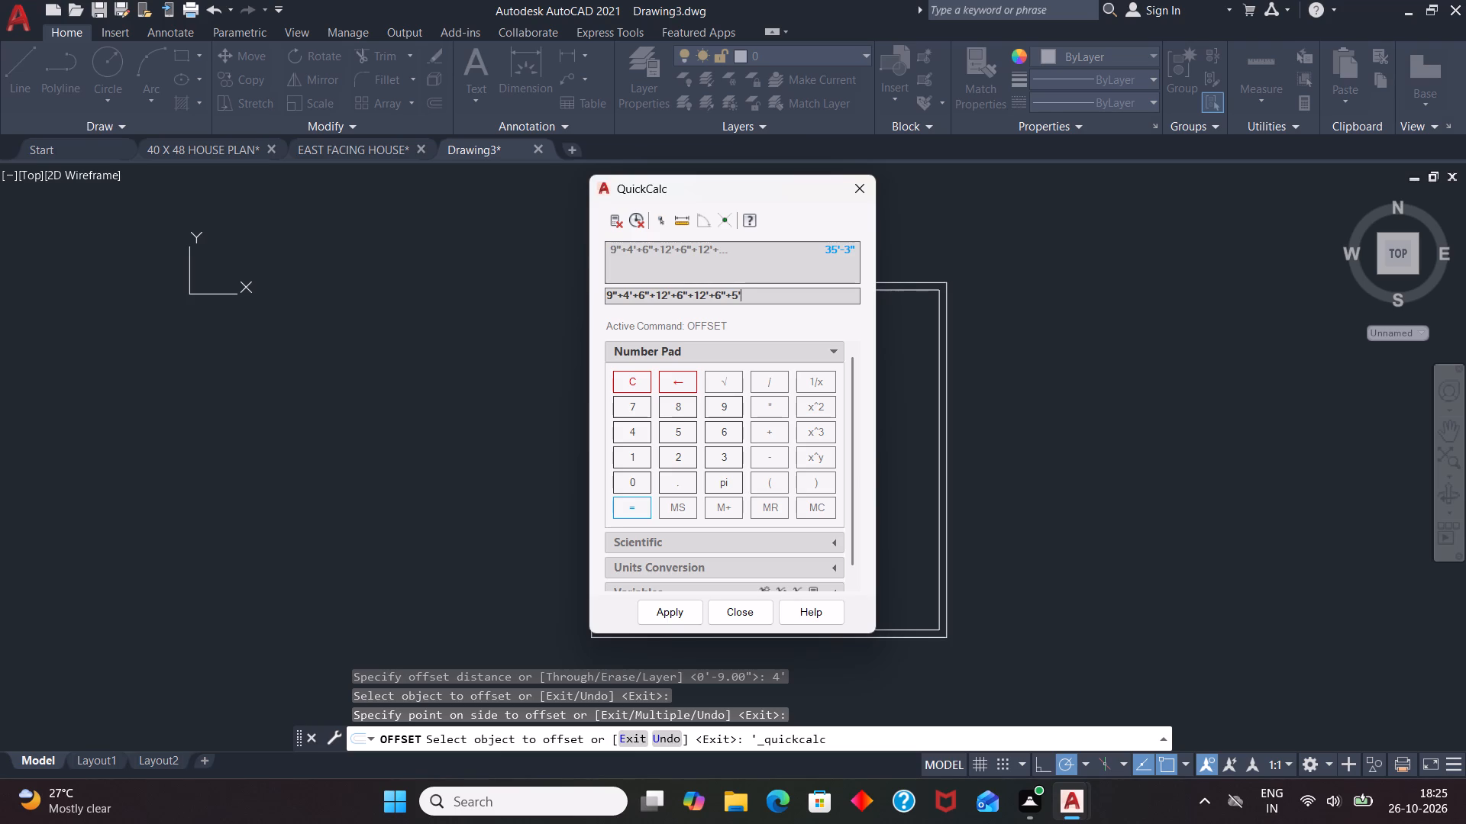
text(+9")
key(Return)
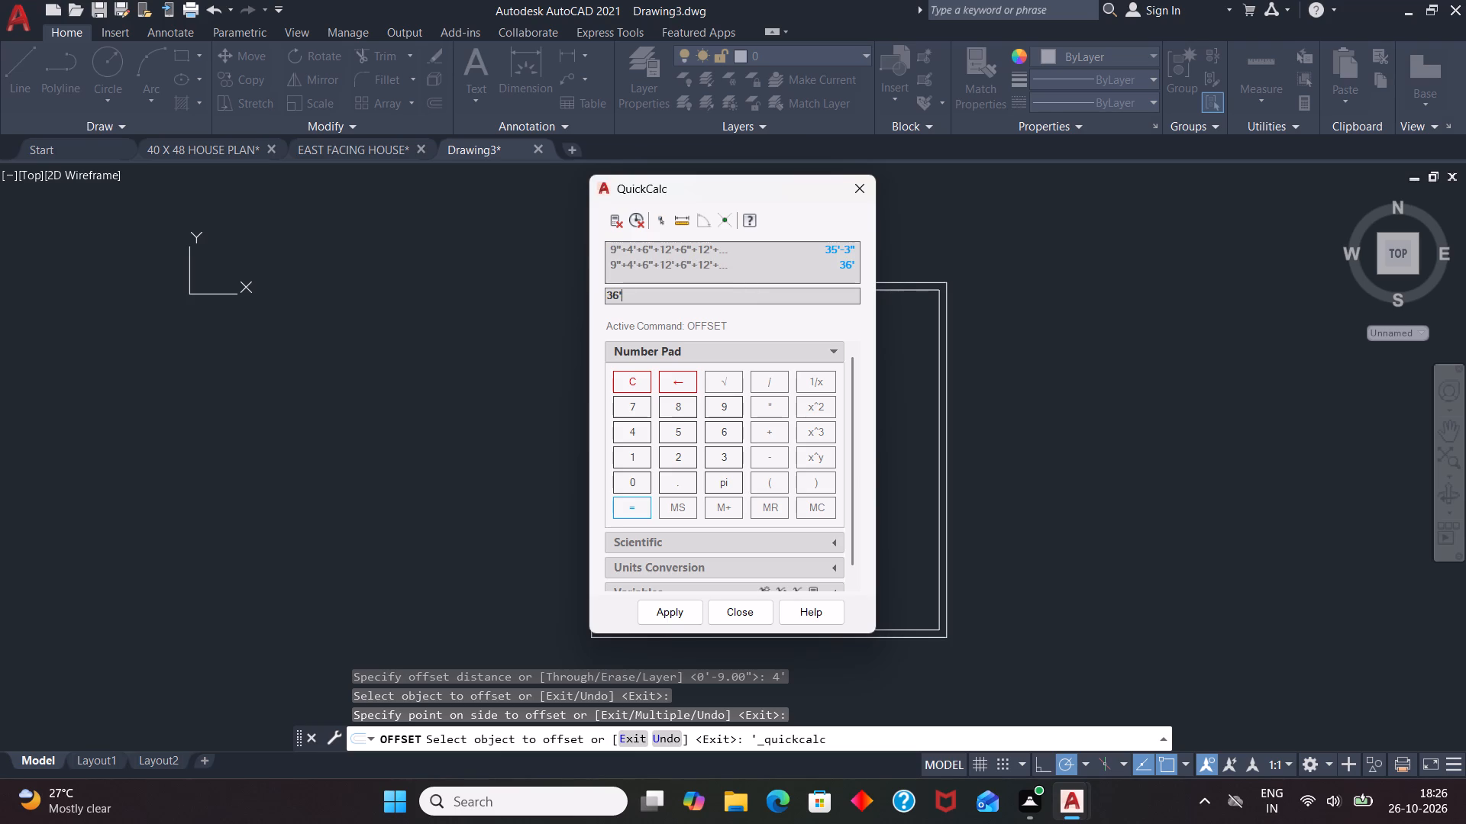
click(857, 195)
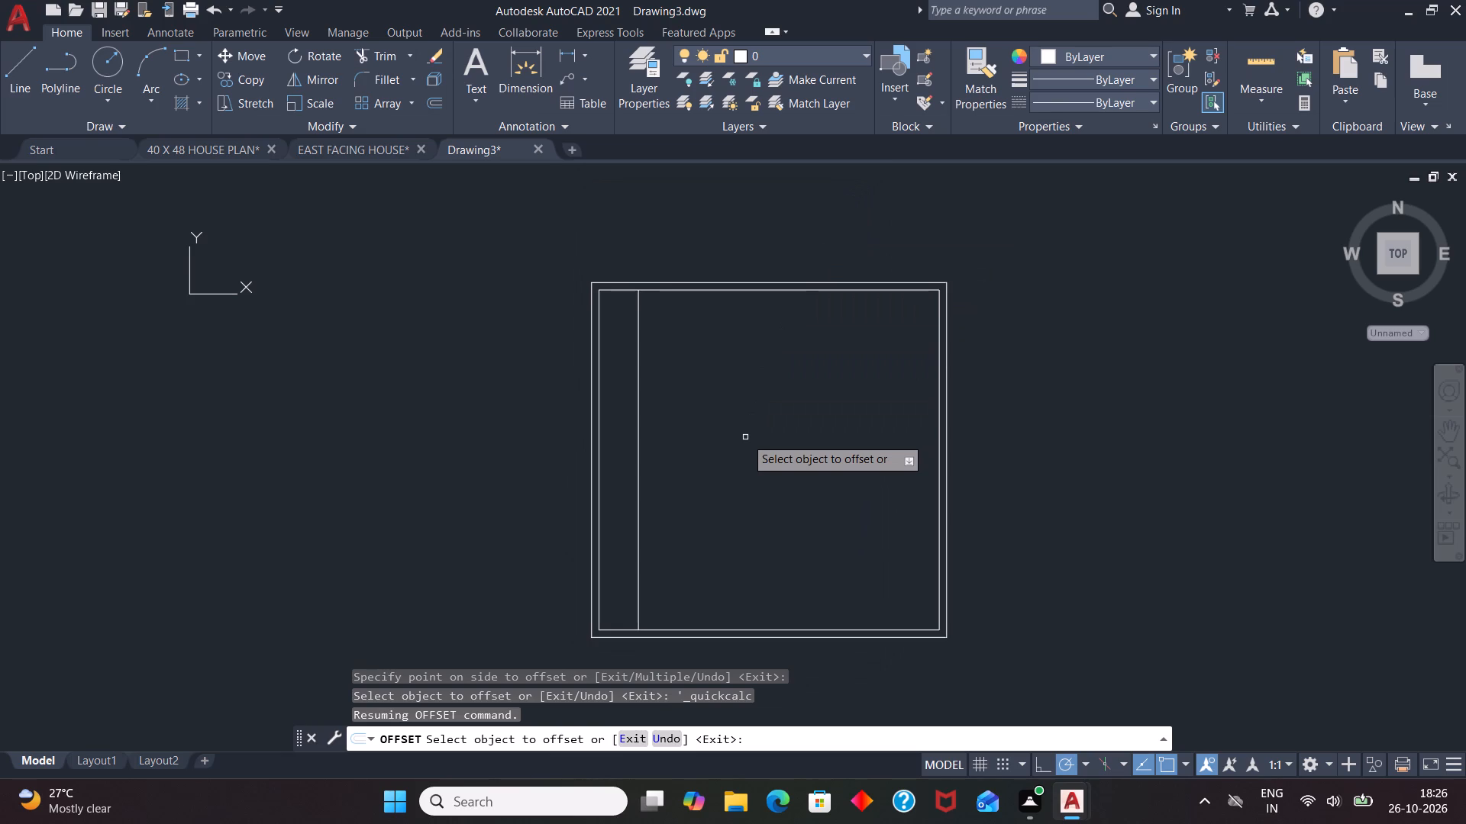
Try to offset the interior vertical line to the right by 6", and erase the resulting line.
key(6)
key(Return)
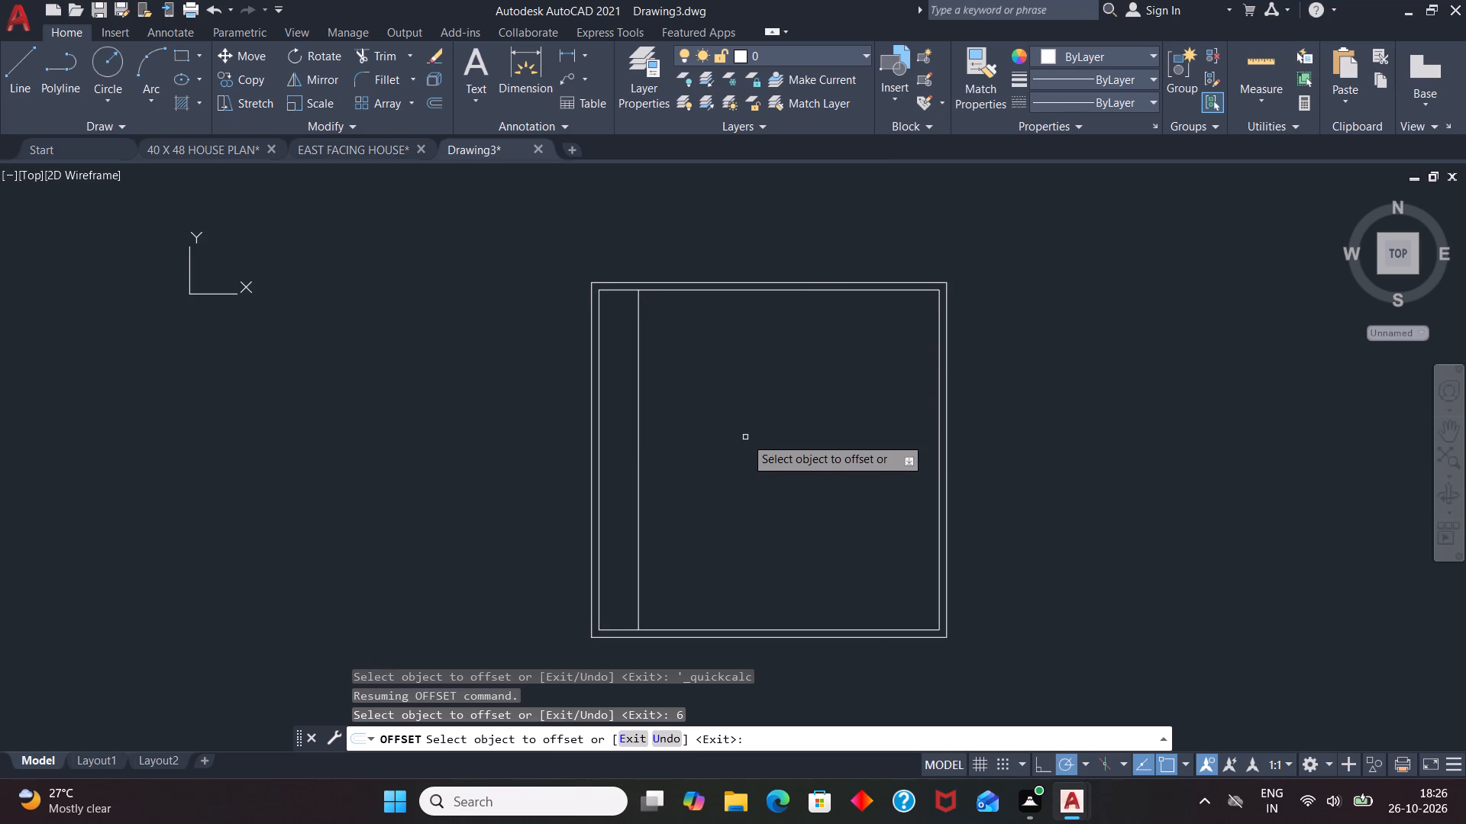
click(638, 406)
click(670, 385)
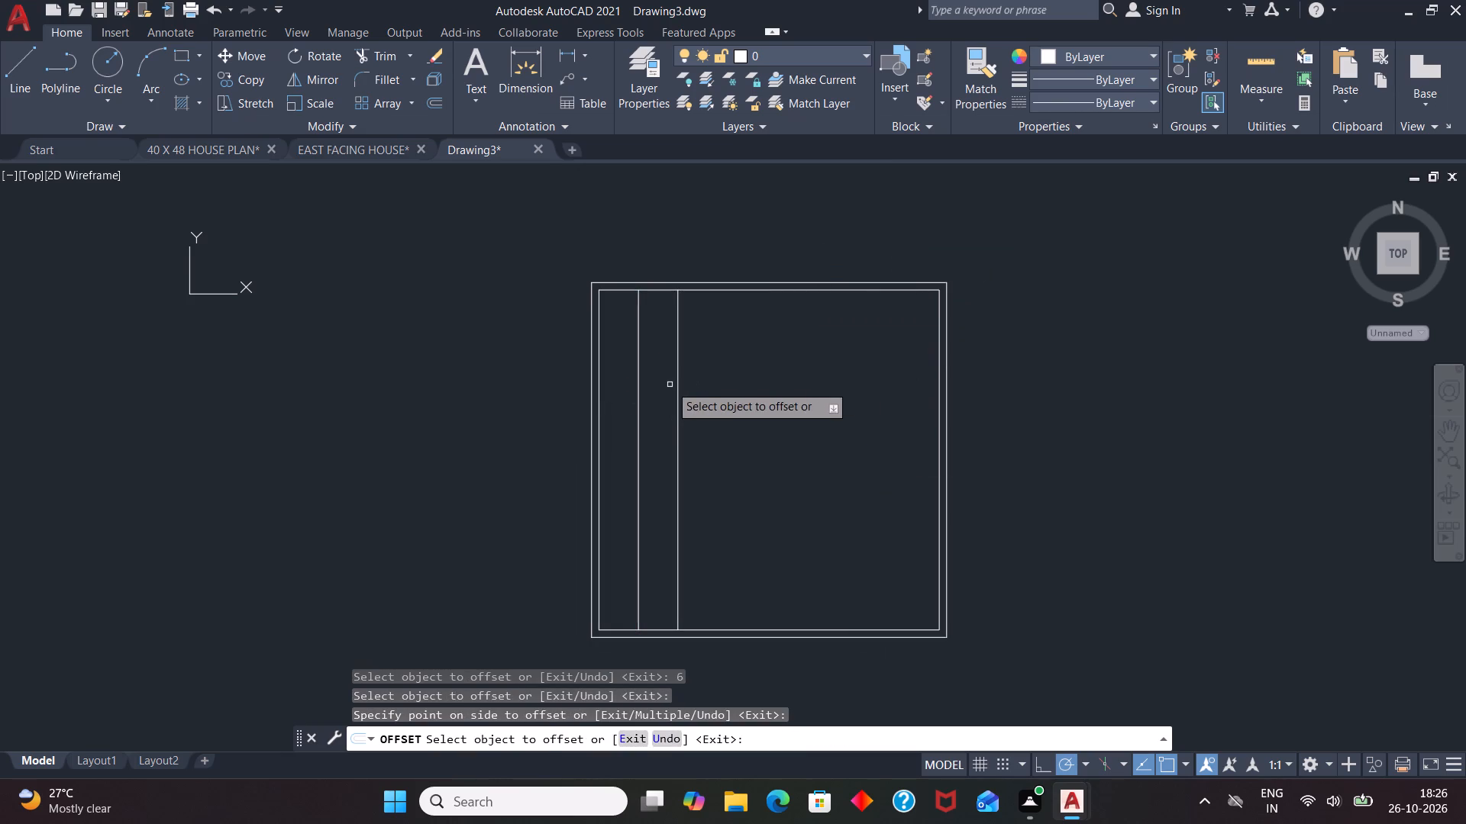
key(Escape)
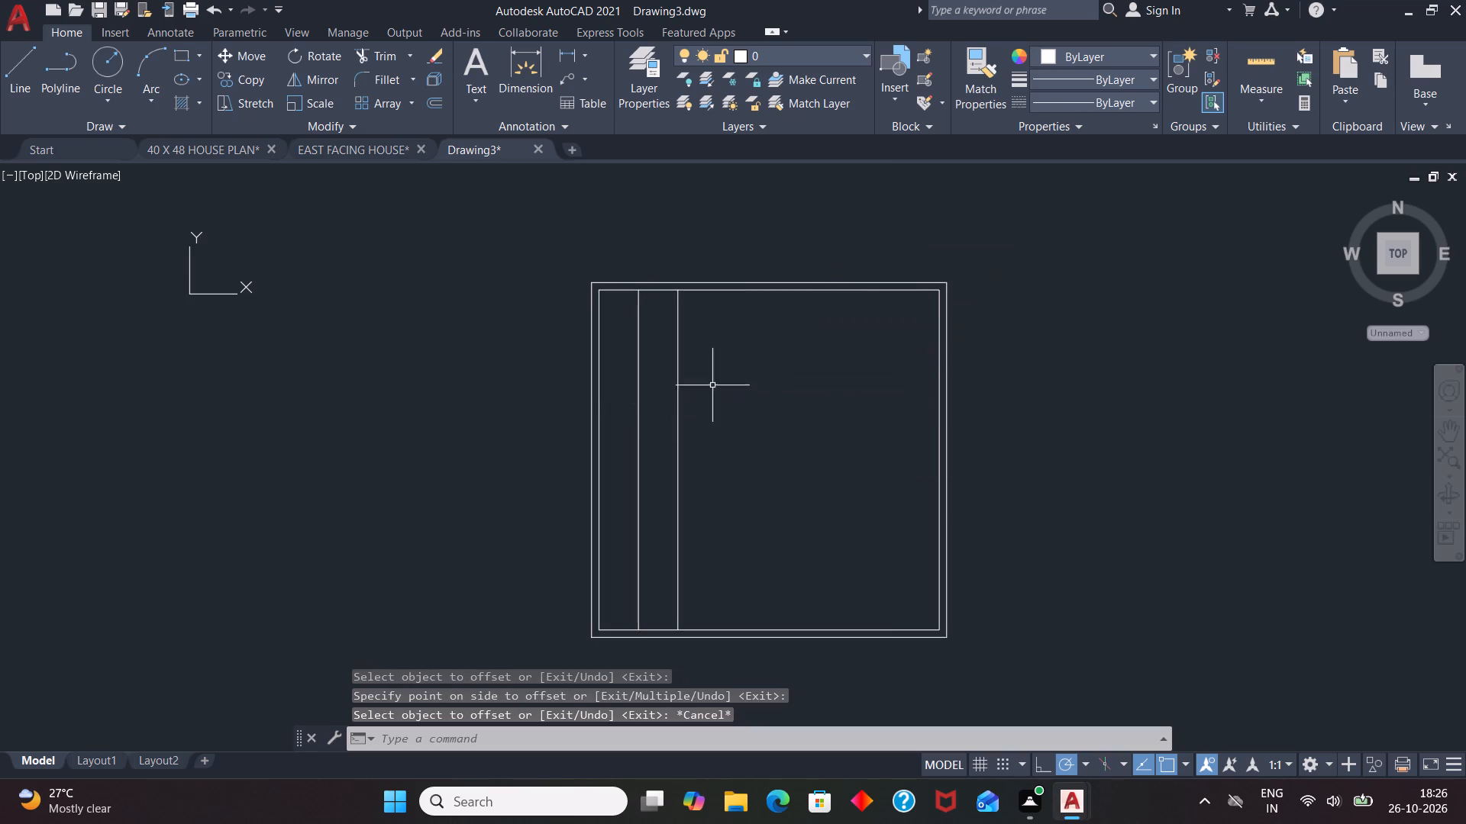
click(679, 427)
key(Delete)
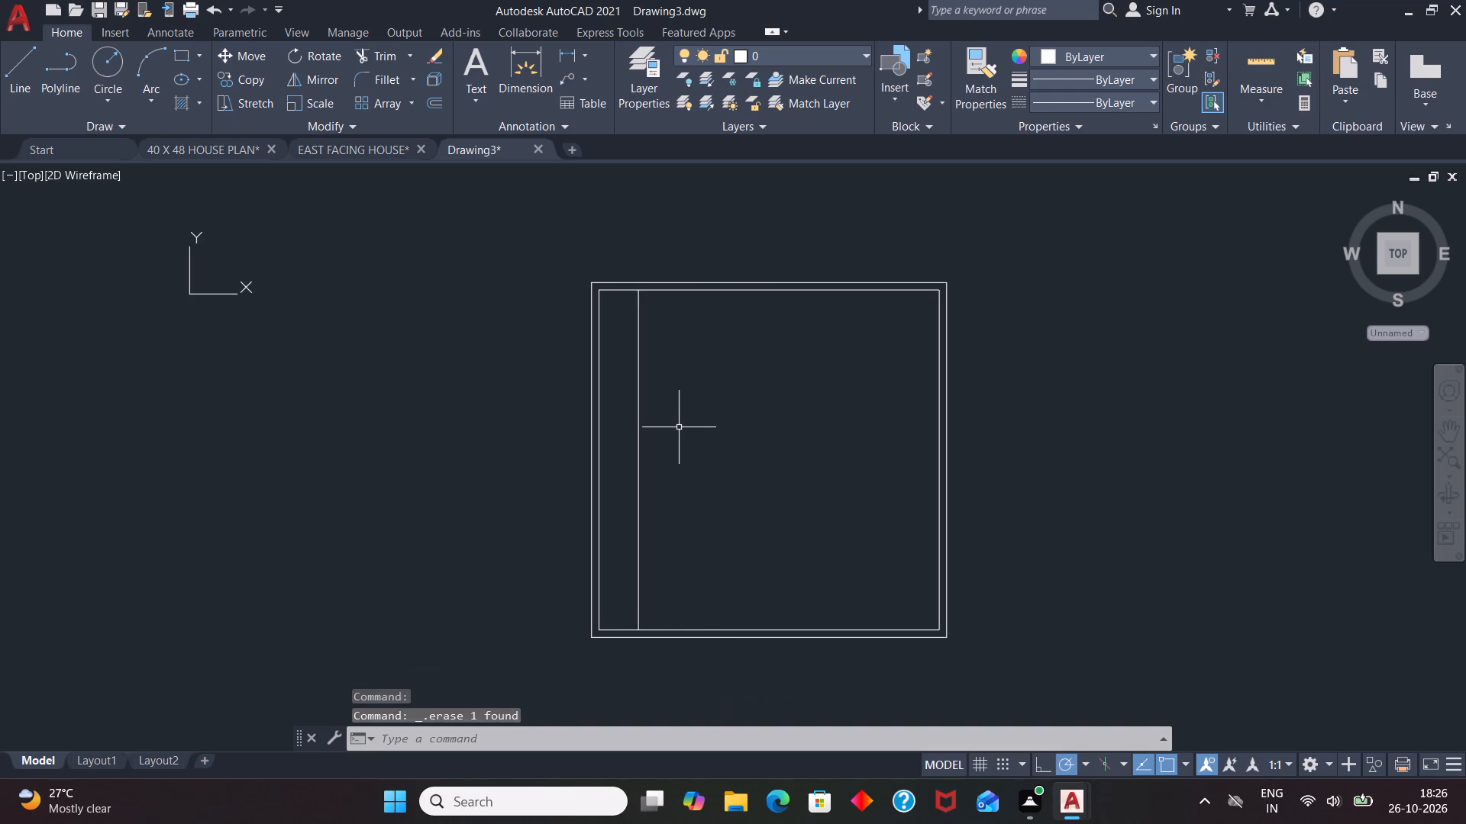
Offset the interior vertical line 6" to the right to form the first partition wall.
key(o)
key(Return)
key(6)
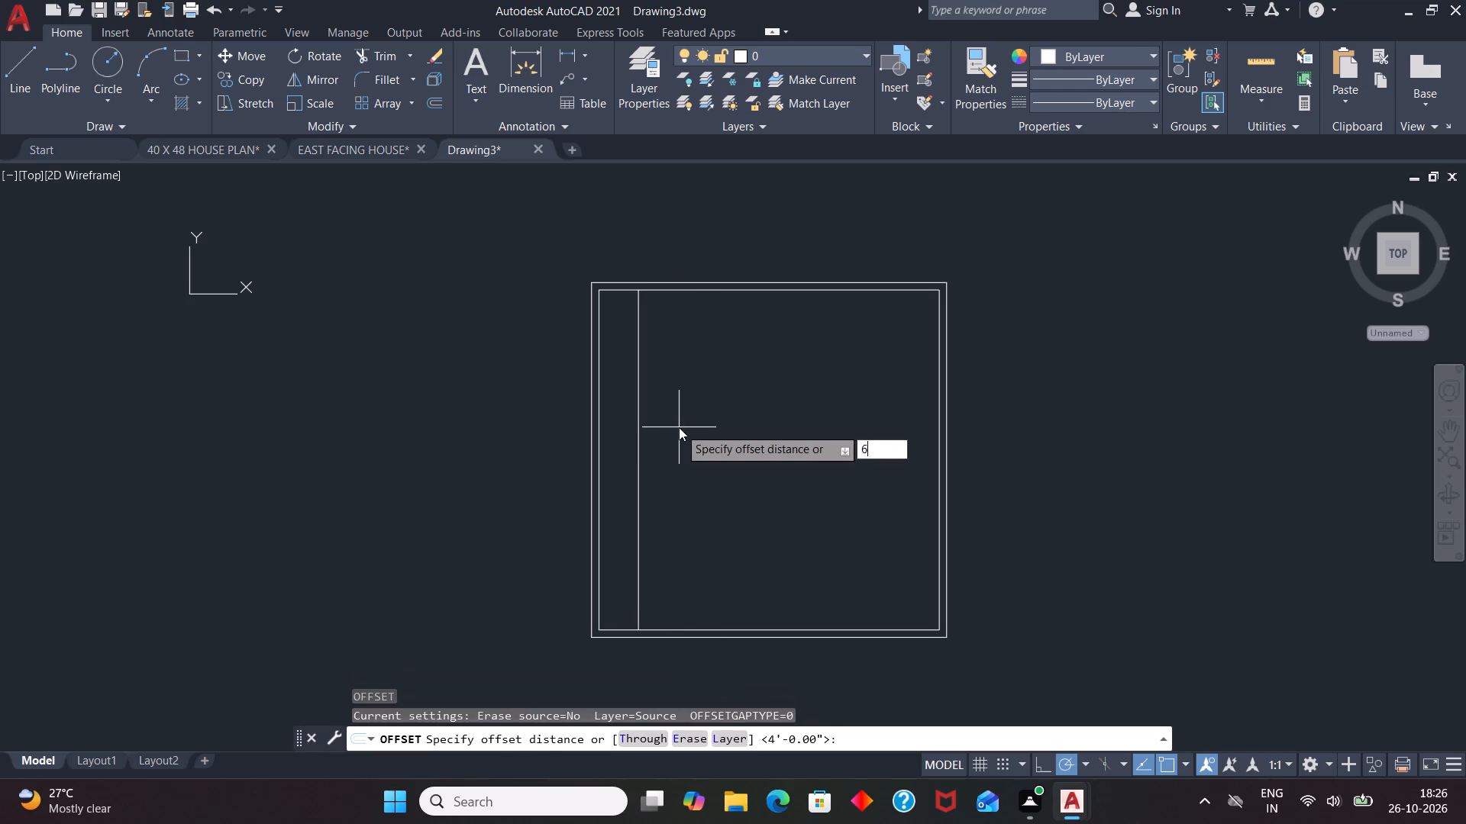
key(Return)
click(639, 462)
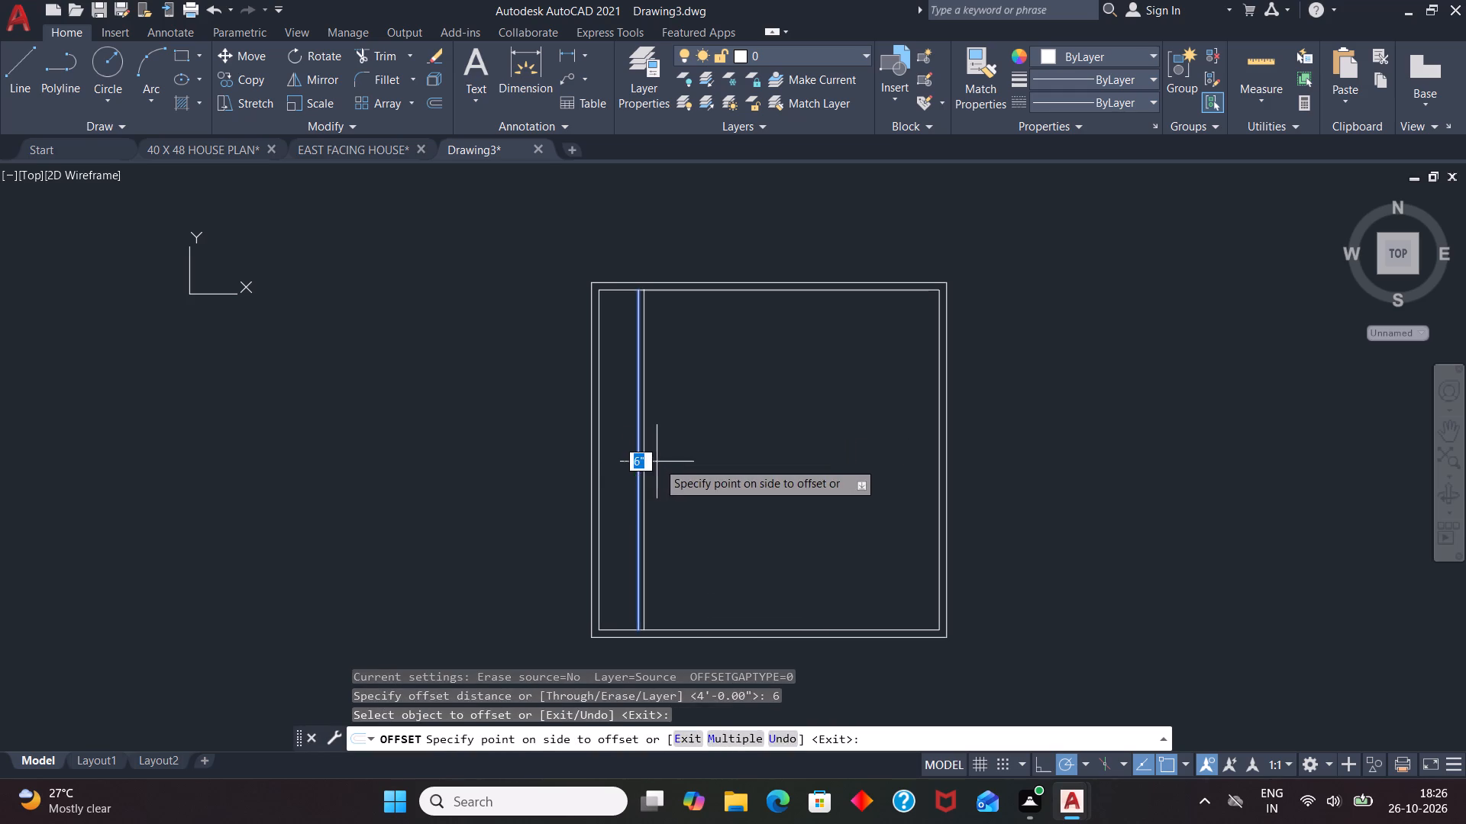
click(658, 462)
Offset the right-hand line of the first partition wall 12' to the right.
click(644, 430)
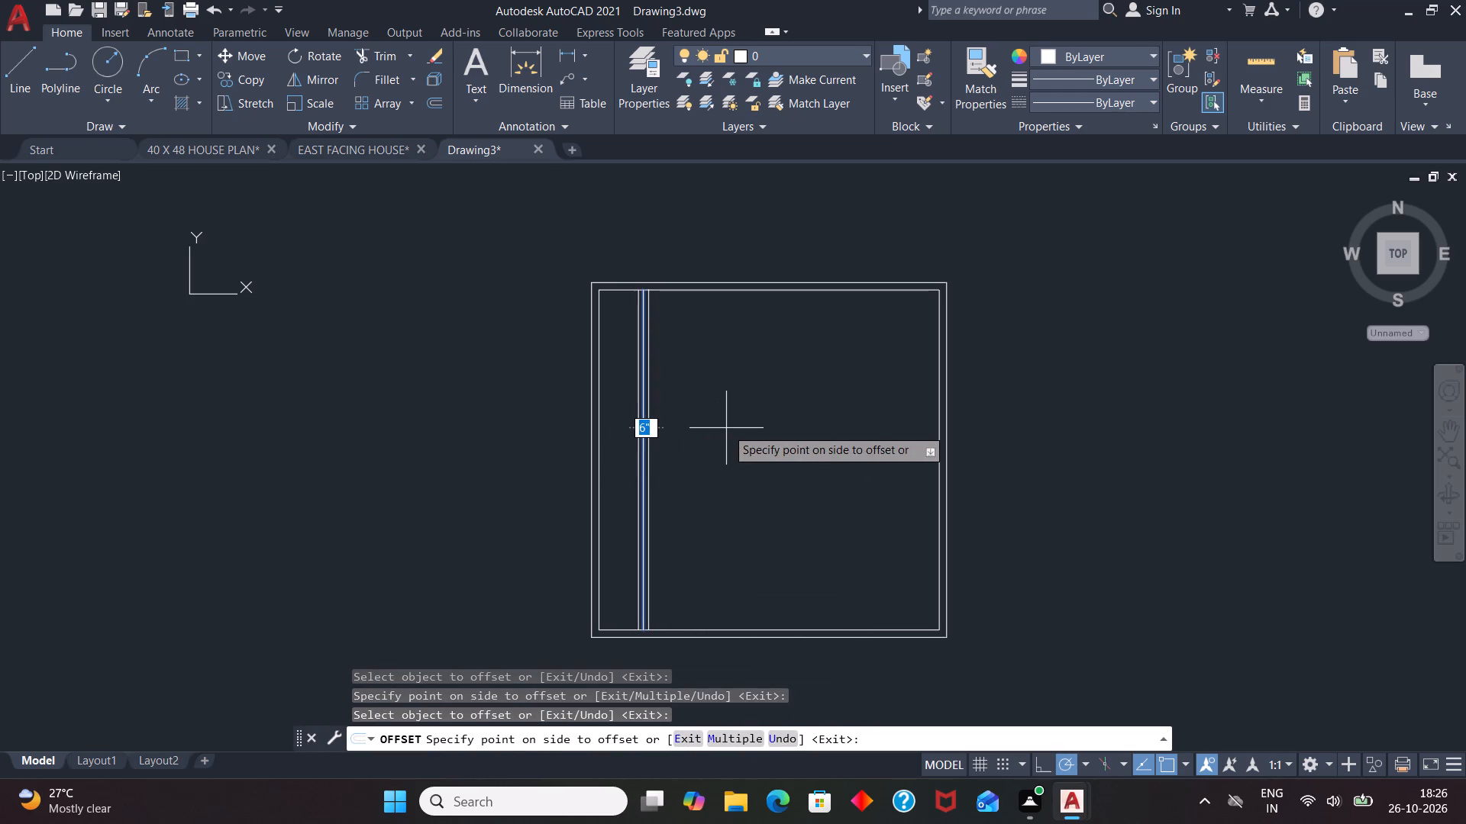
text(12')
key(Return)
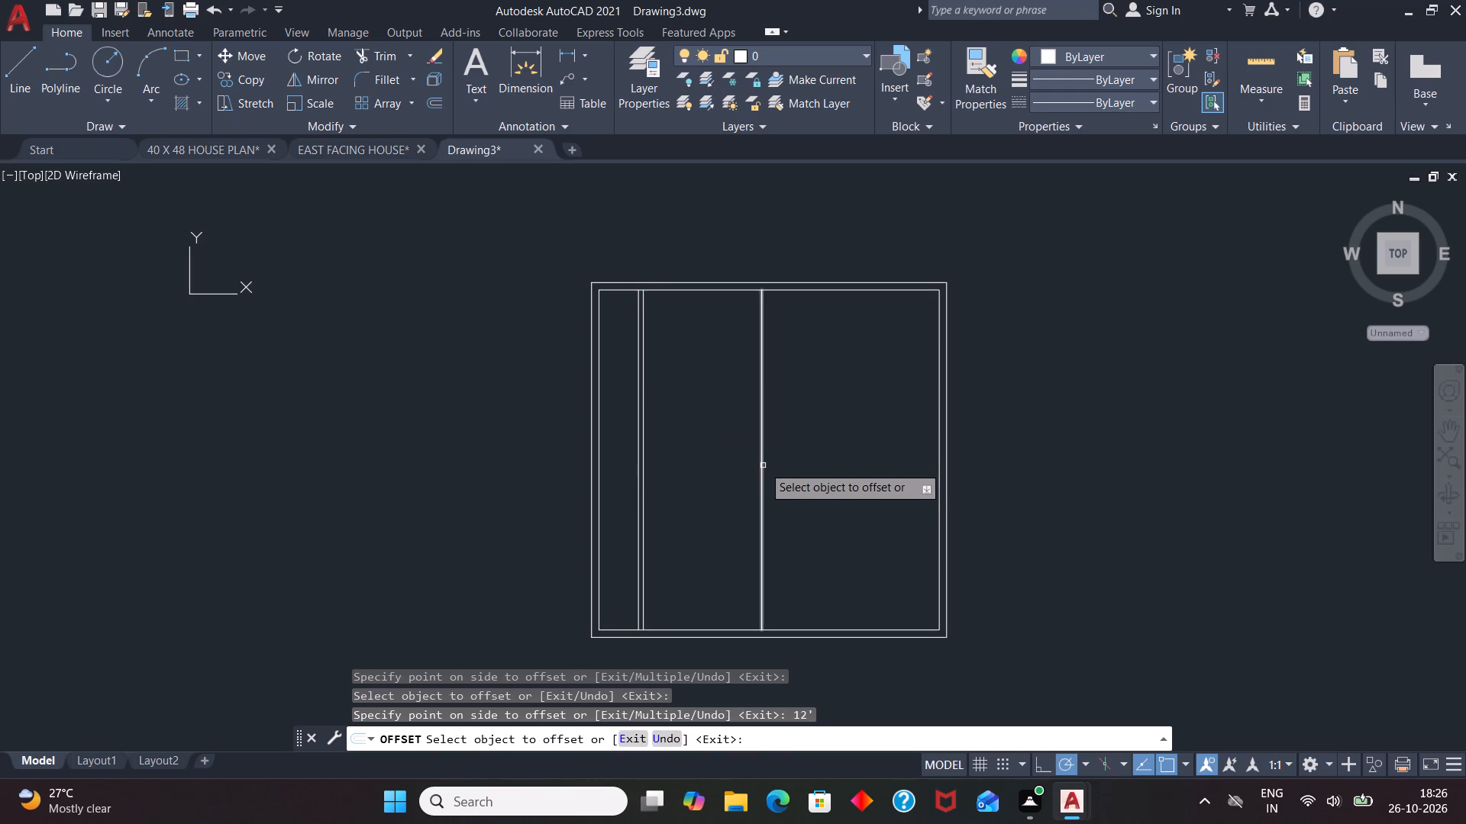
Offset the line 12' past the first partition by 6" to the right to form the second partition wall.
drag(763, 465, 770, 465)
click(813, 465)
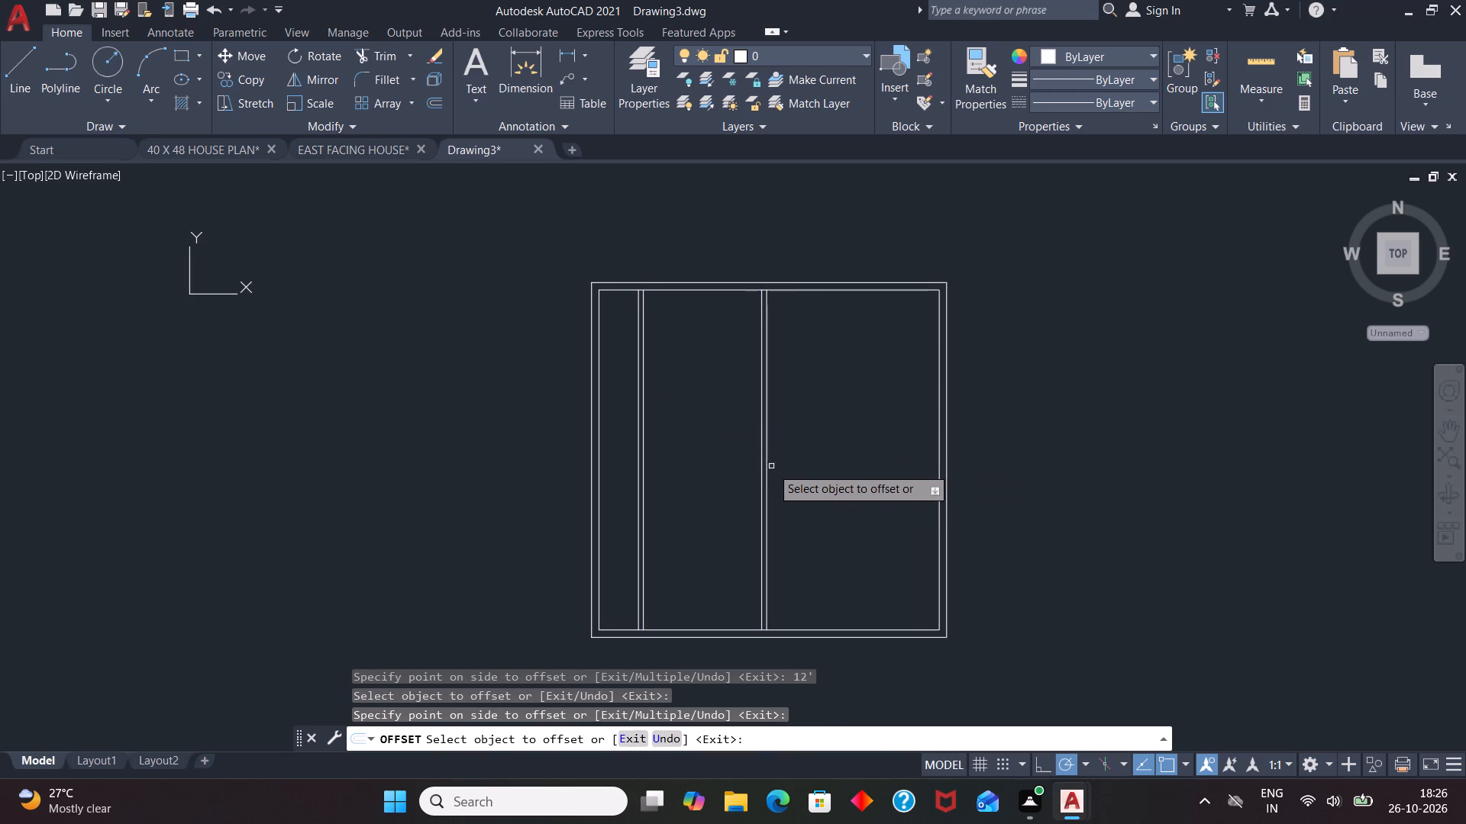
Offset the right-hand line of the second partition wall 12' to the right.
drag(767, 478, 774, 478)
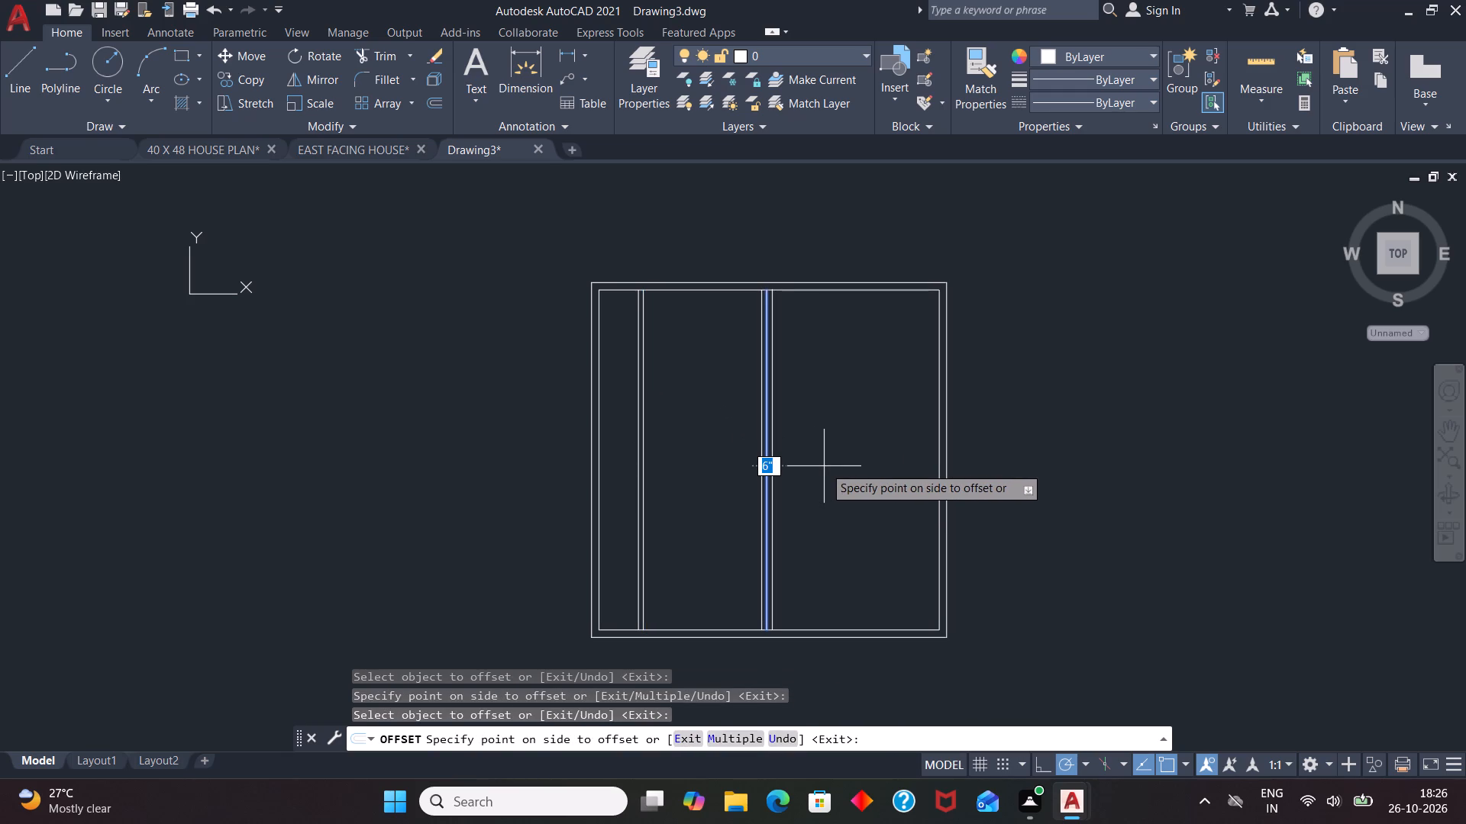
text(12)
key(apostrophe)
key(Return)
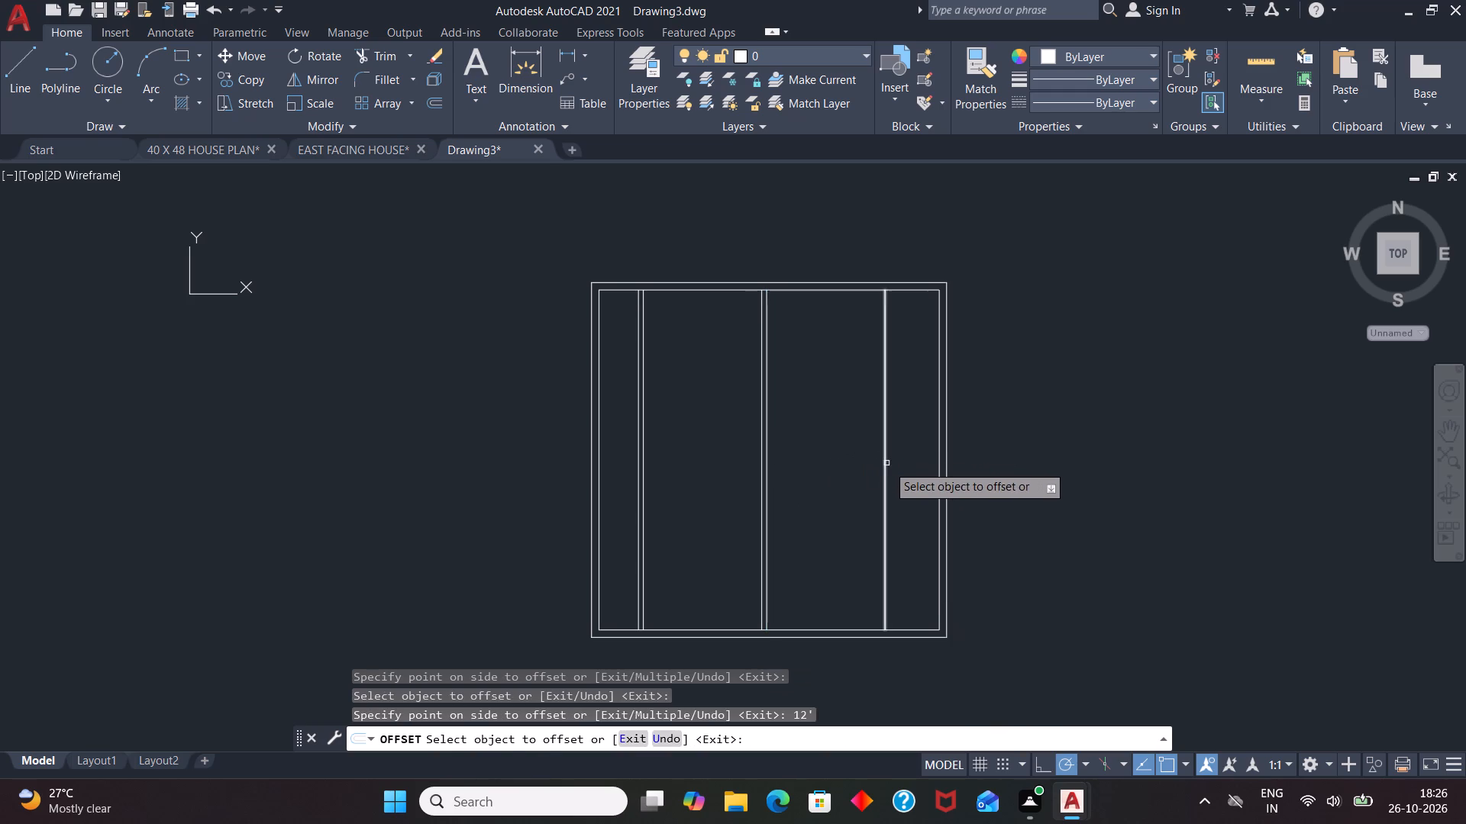
Offset the newest vertical line 6" to the right to form the third partition wall, and end the Offset command.
click(887, 471)
click(919, 465)
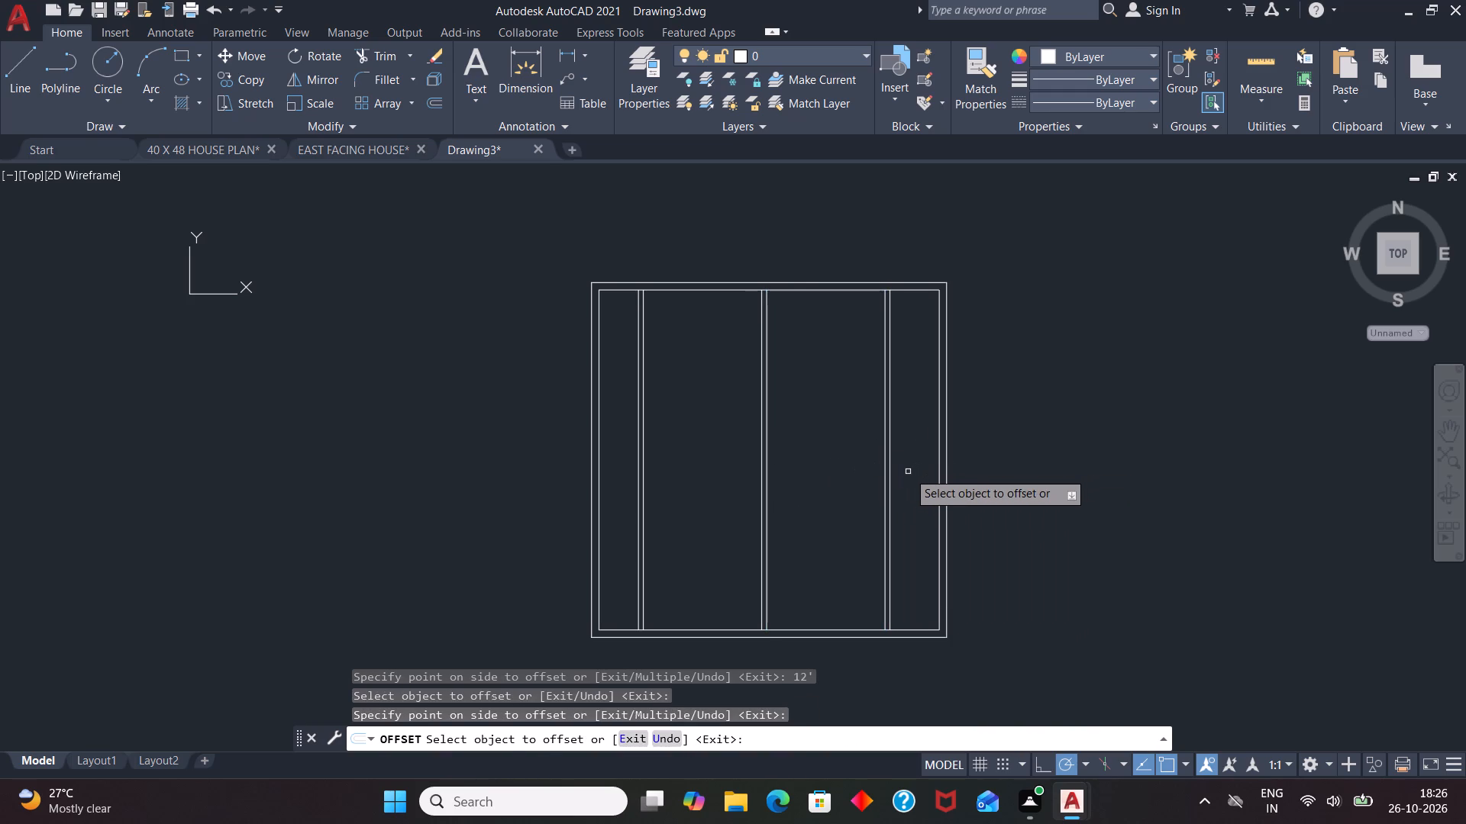
key(space)
Break the top inner wall line at the point where it meets the first partition's left-hand line.
text(BR)
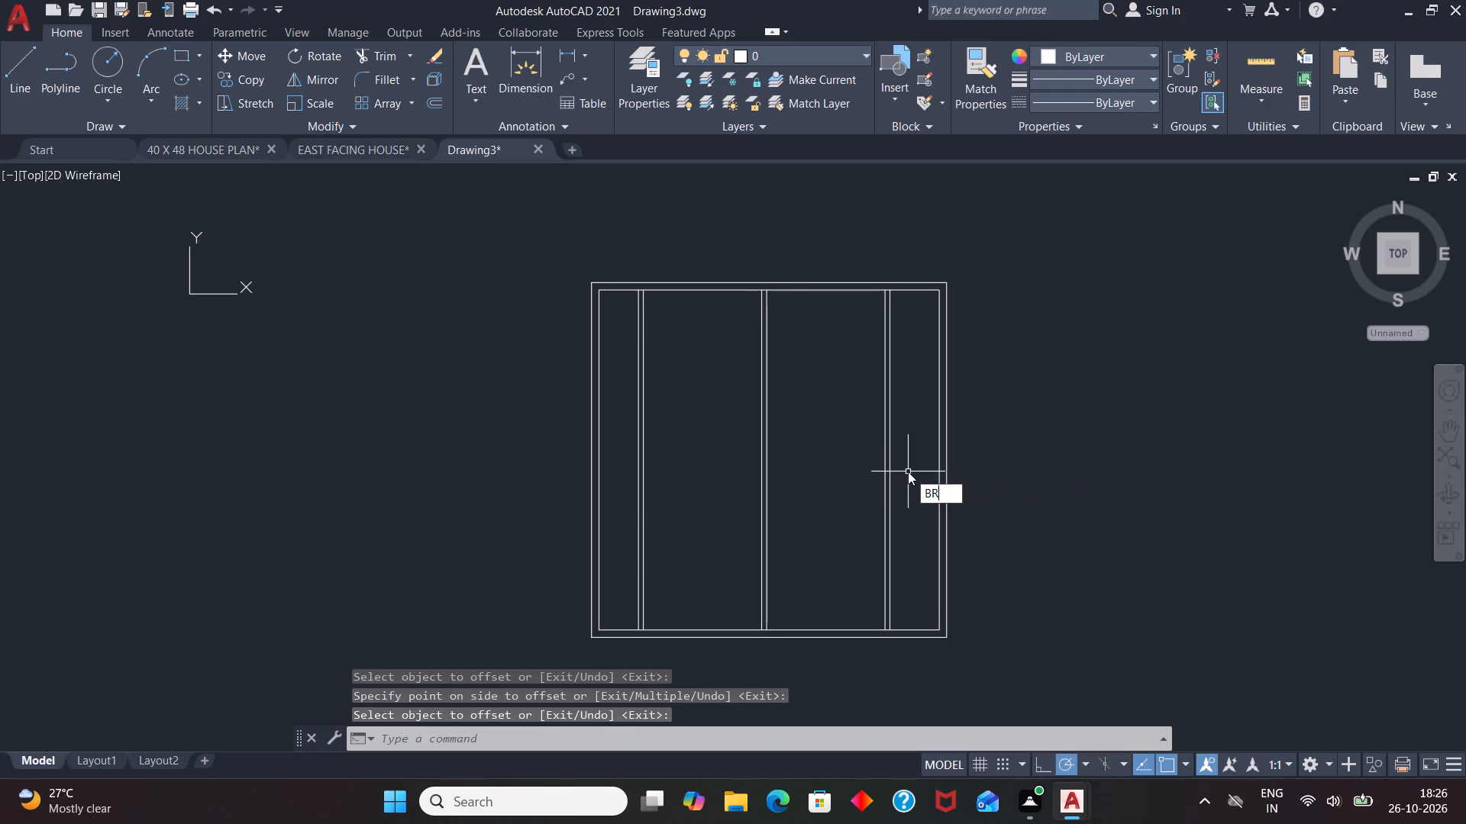
click(978, 531)
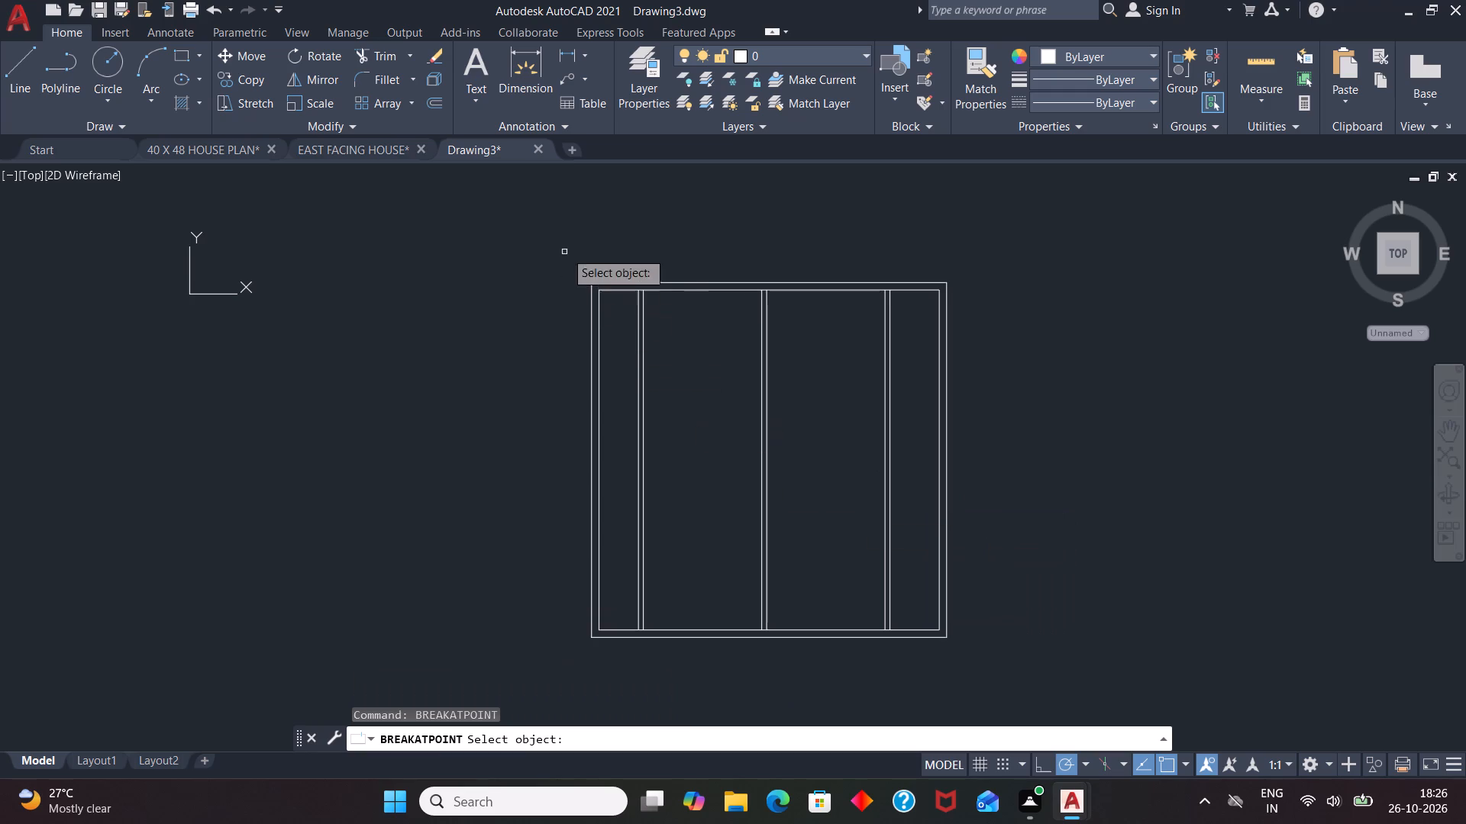
scroll(606, 281, up, 2)
click(623, 304)
scroll(677, 299, up, 2)
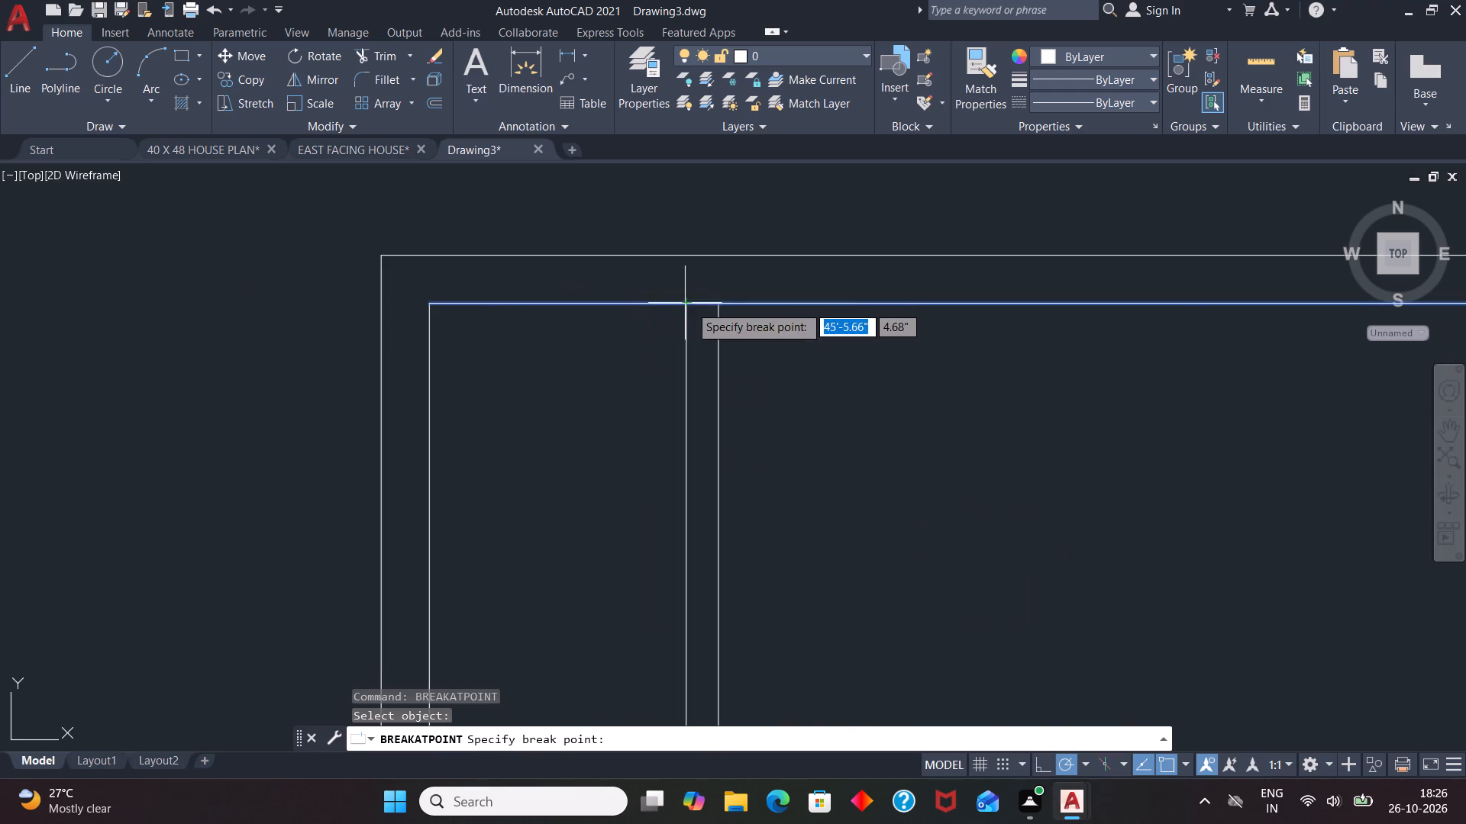
click(692, 306)
scroll(618, 344, down, 2)
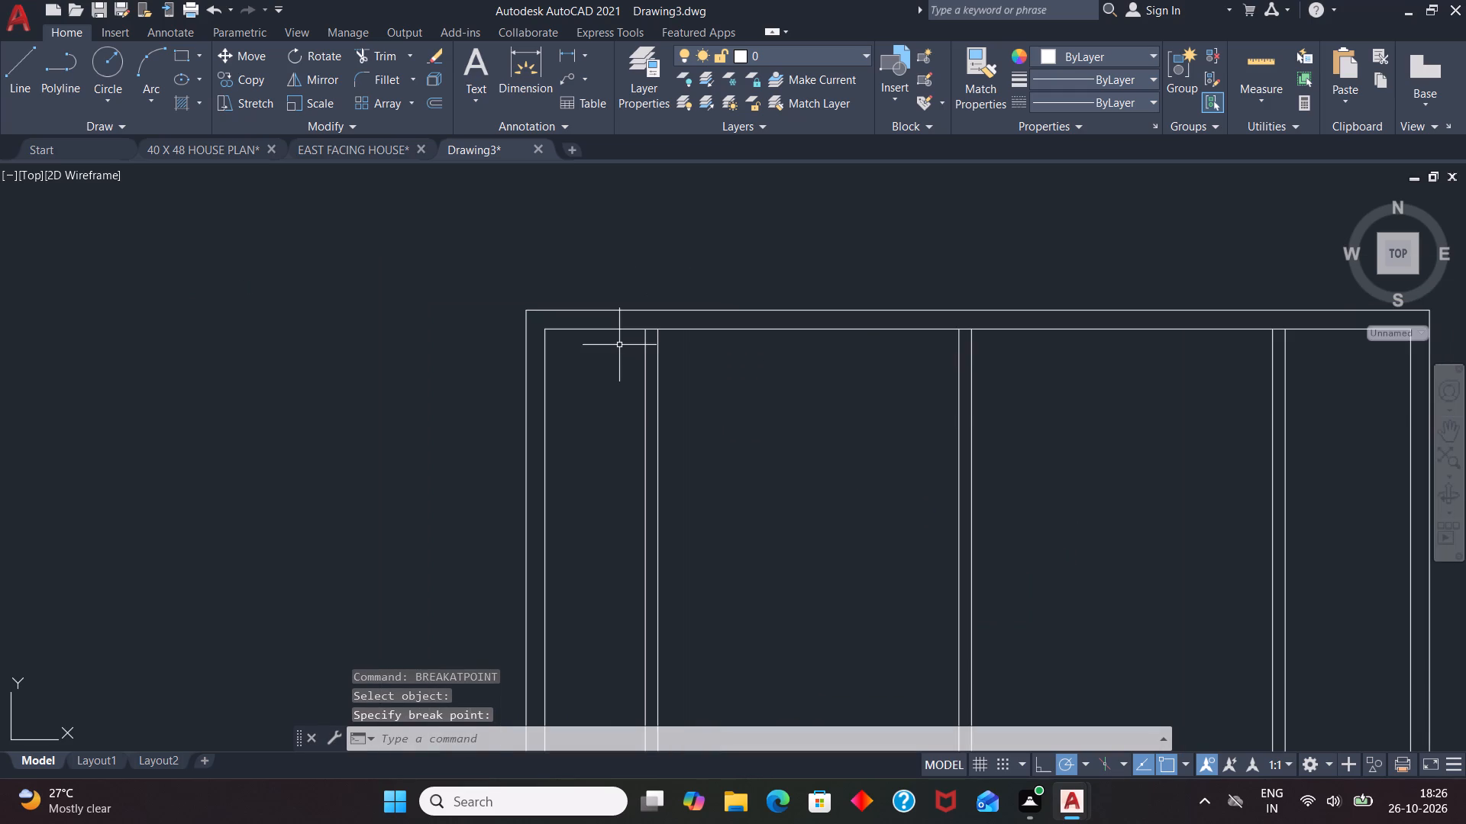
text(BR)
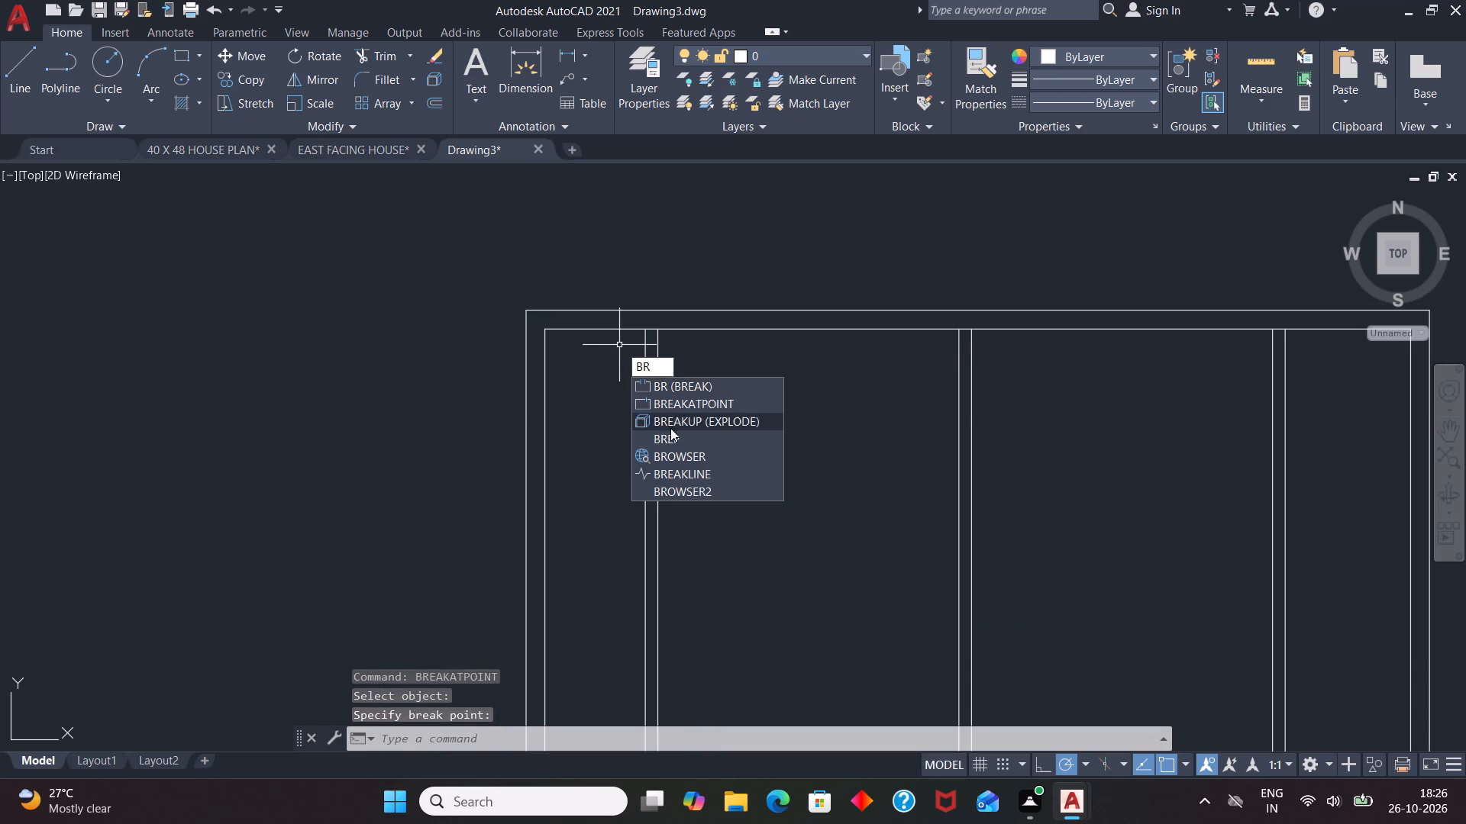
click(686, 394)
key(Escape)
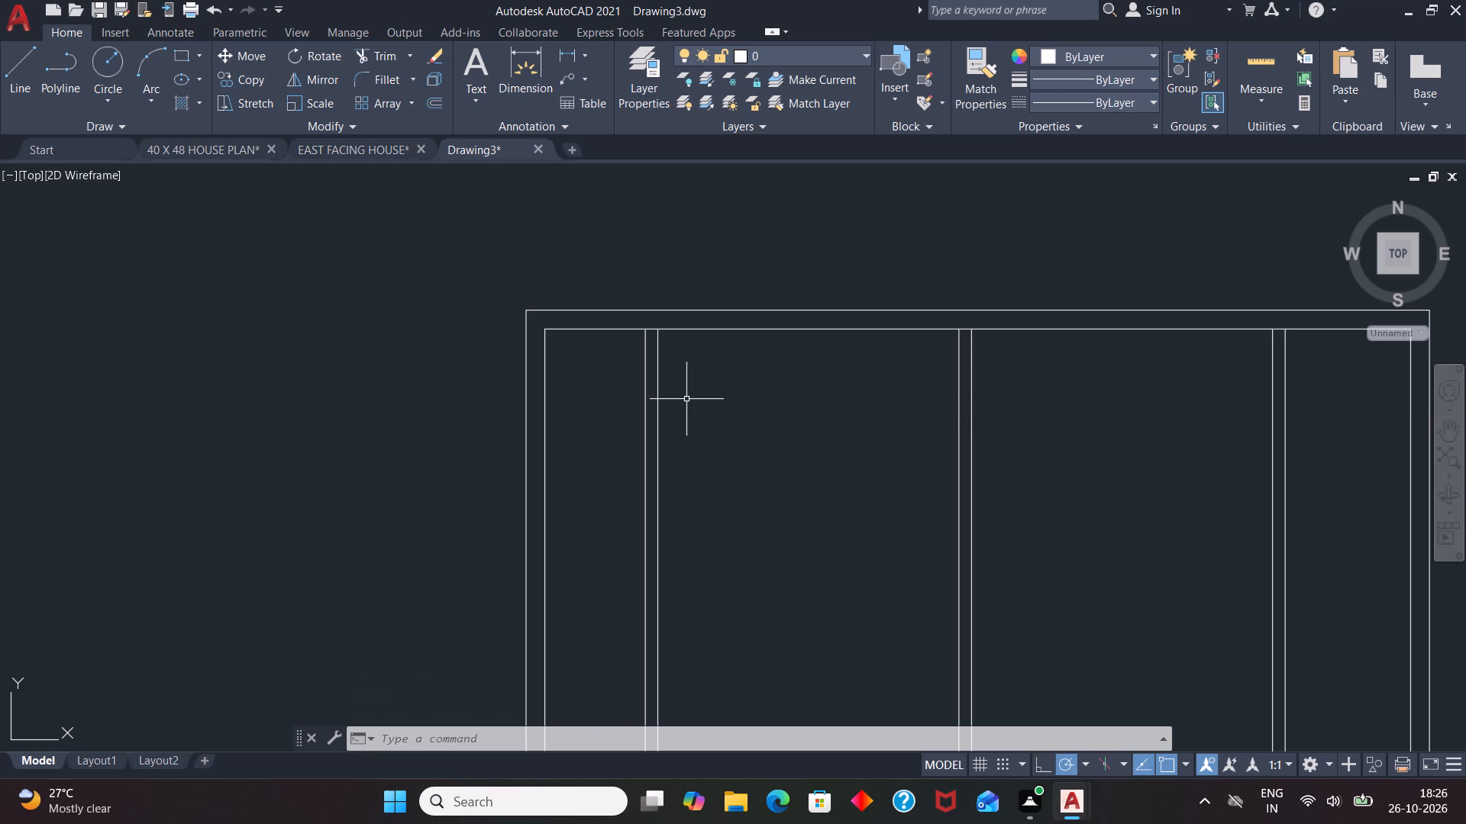
Break the top inner wall line at the point where it meets the first partition's right-hand line.
text(BR)
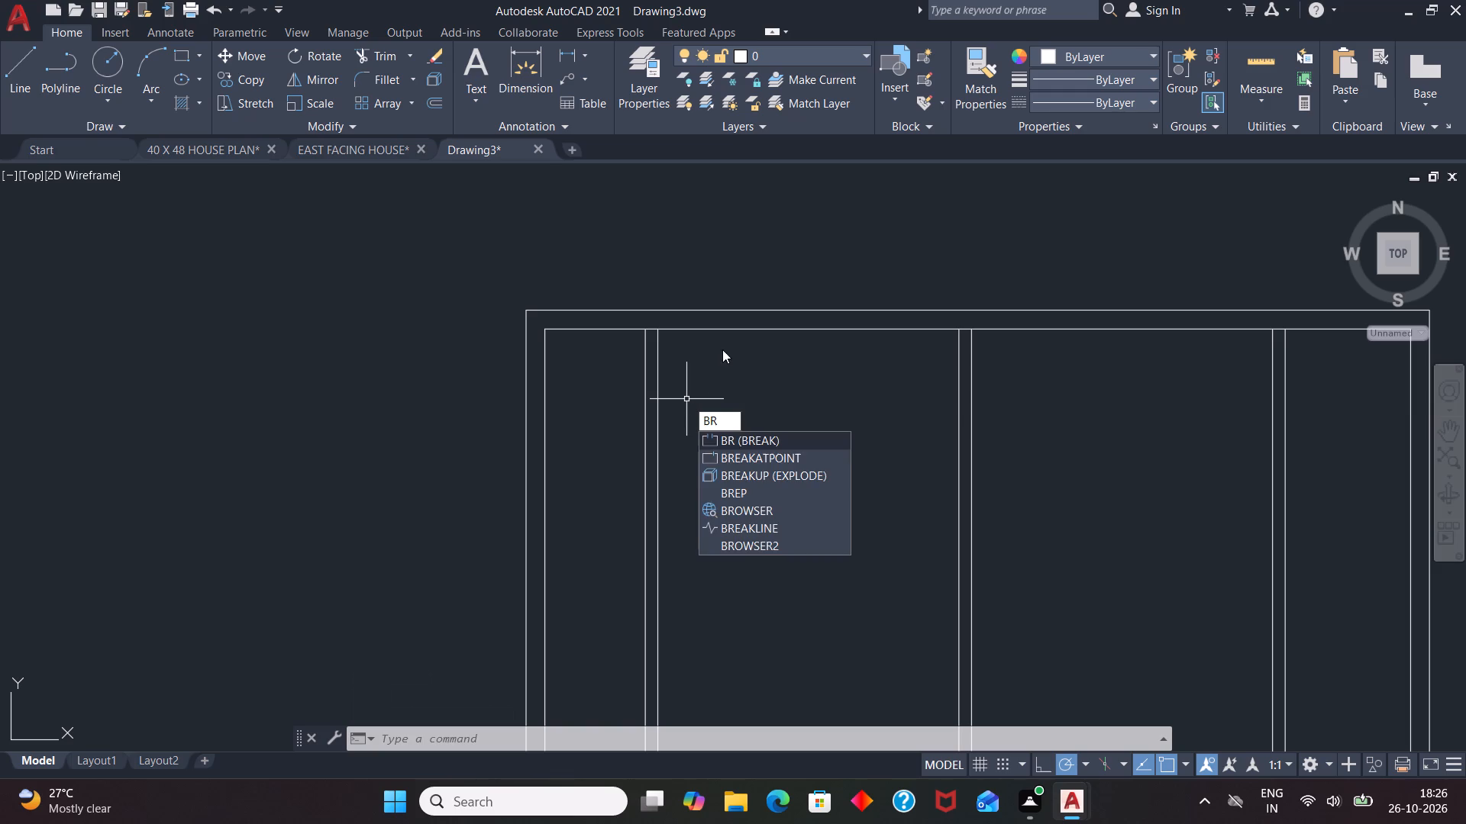
click(735, 462)
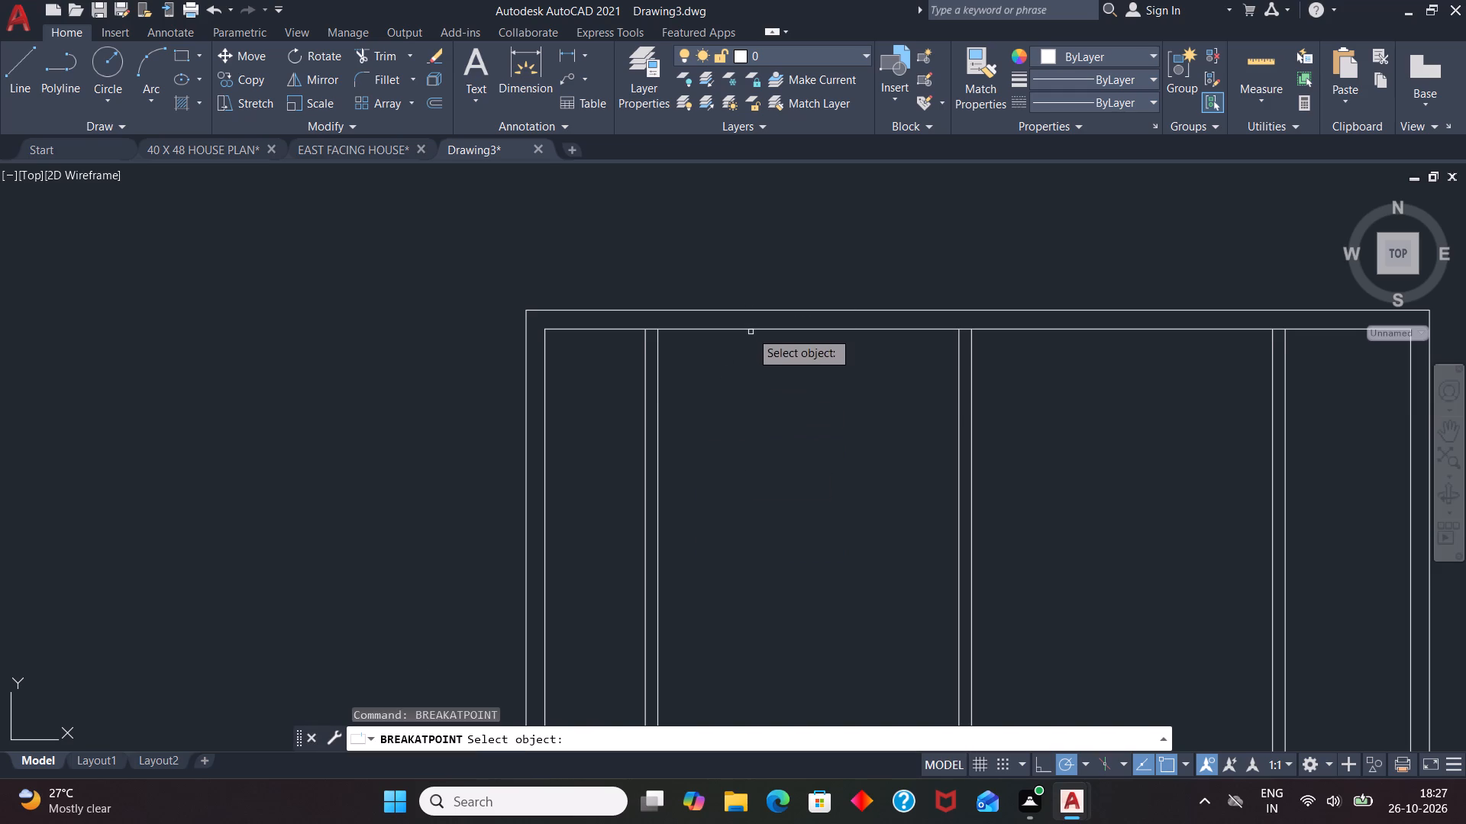
click(751, 329)
click(653, 322)
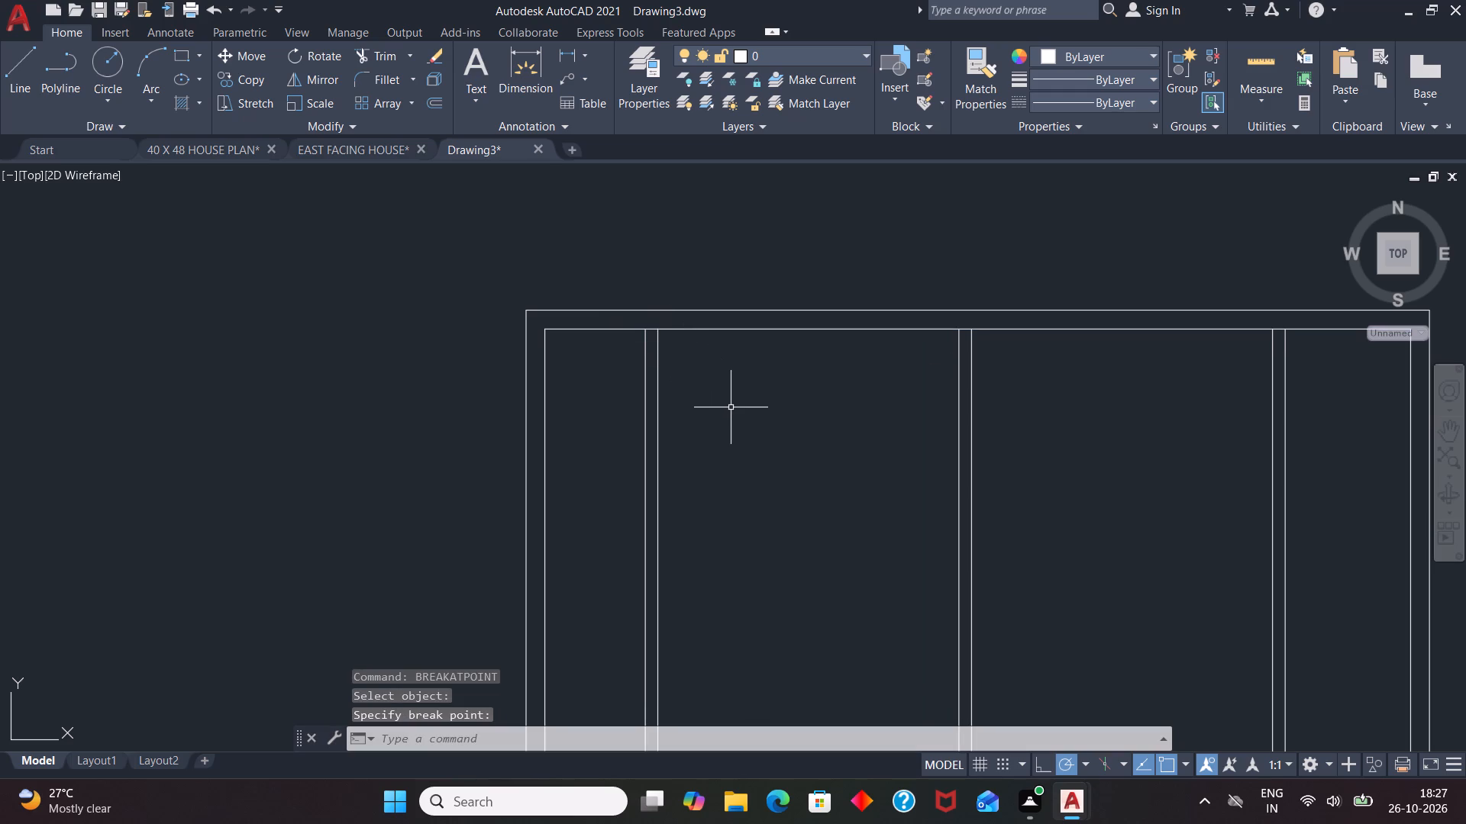
Break the top inner wall line at both the left-hand and right-hand lines of the second partition.
key(space)
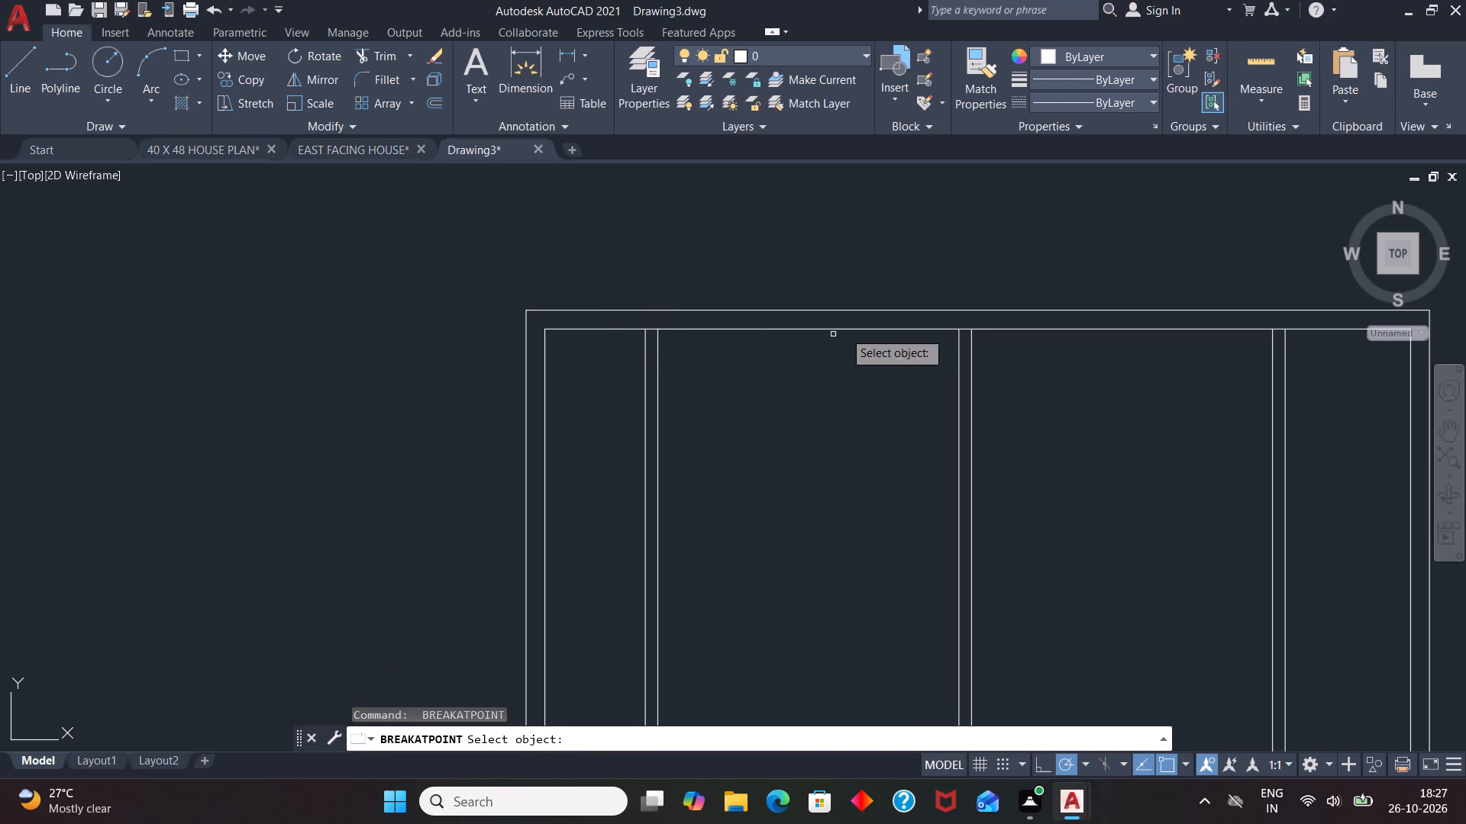
click(859, 328)
click(955, 330)
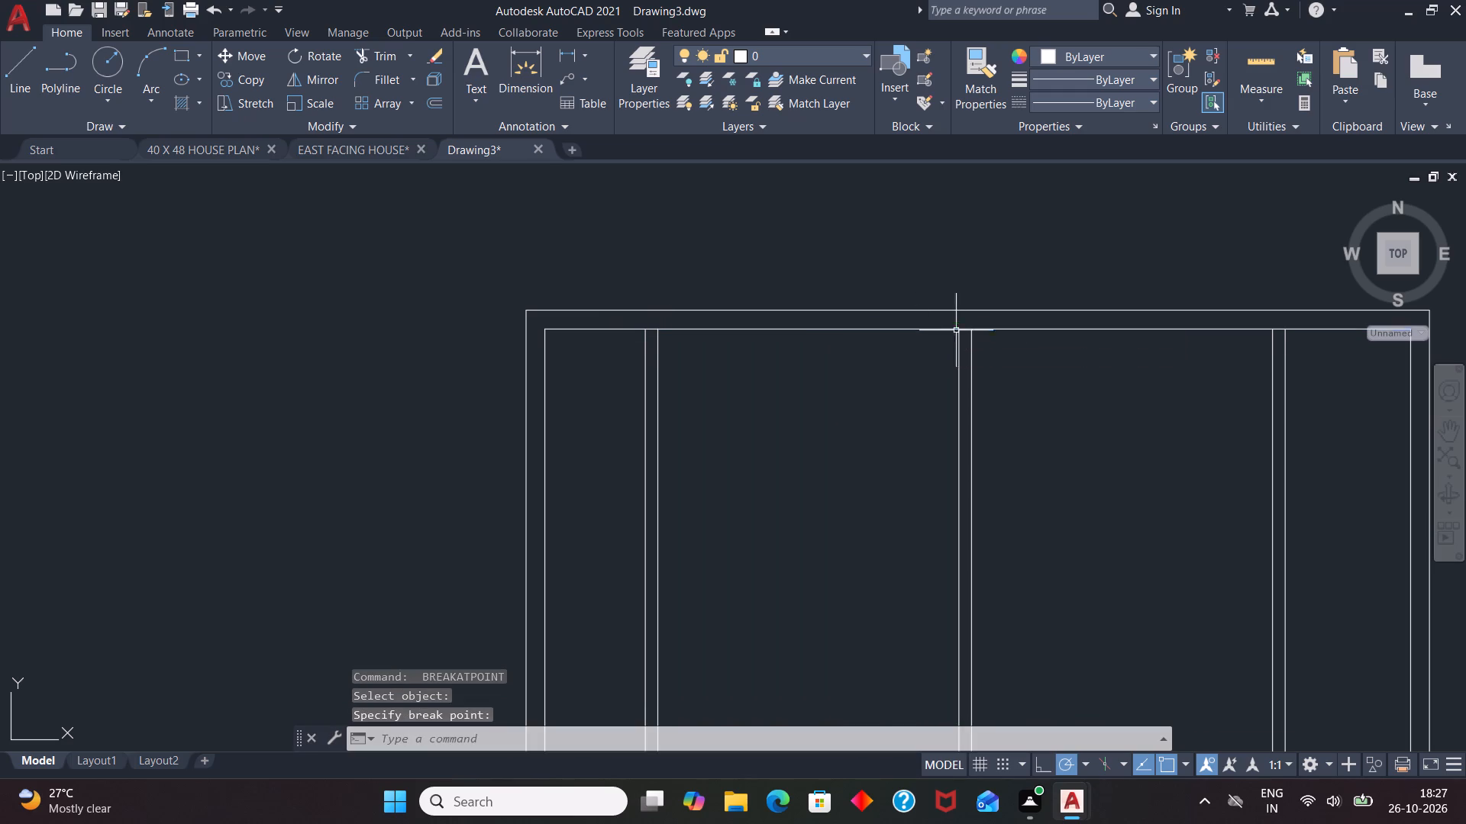
scroll(799, 360, down, 2)
key(space)
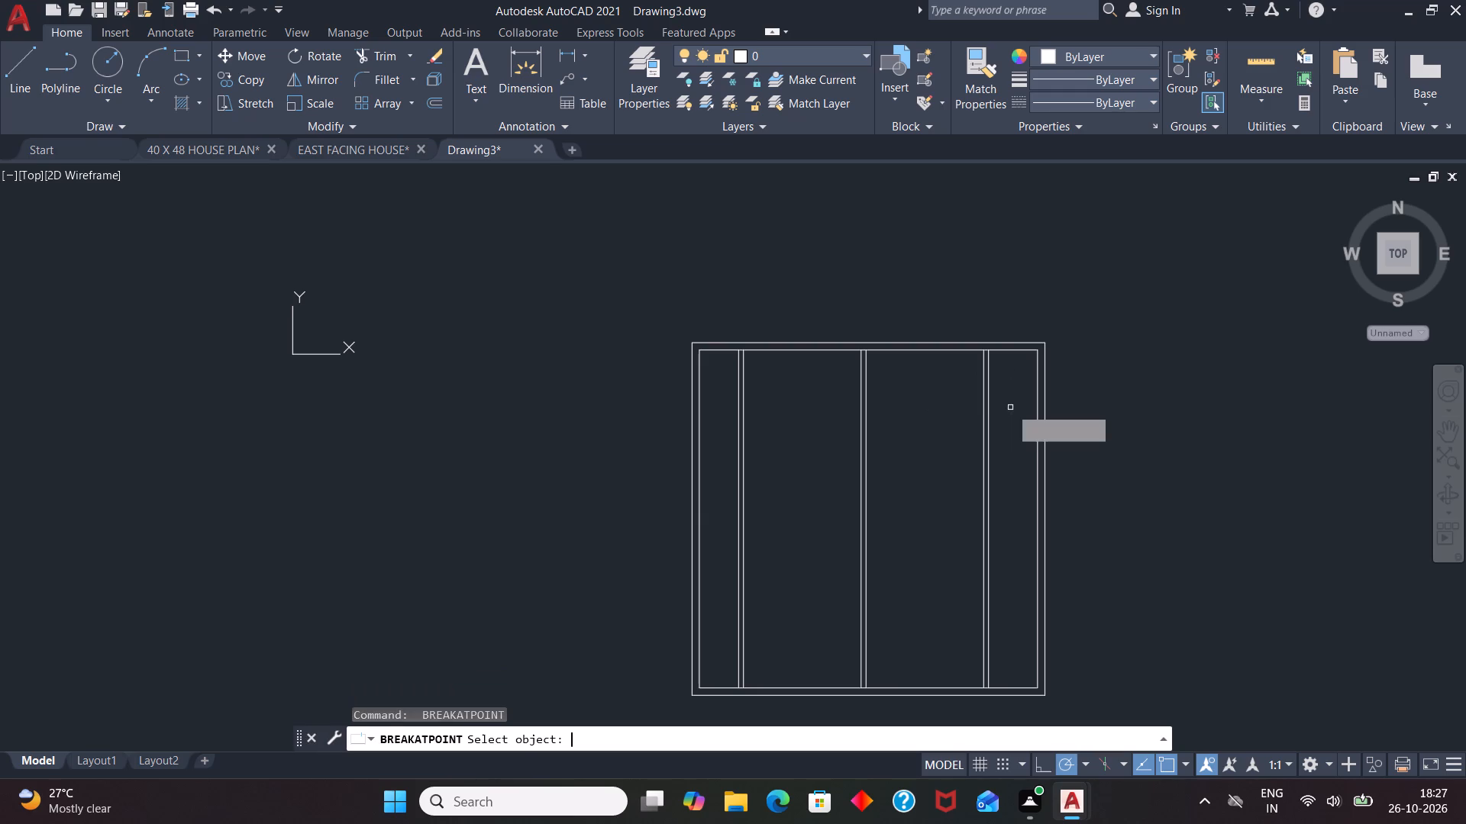
scroll(845, 281, up, 3)
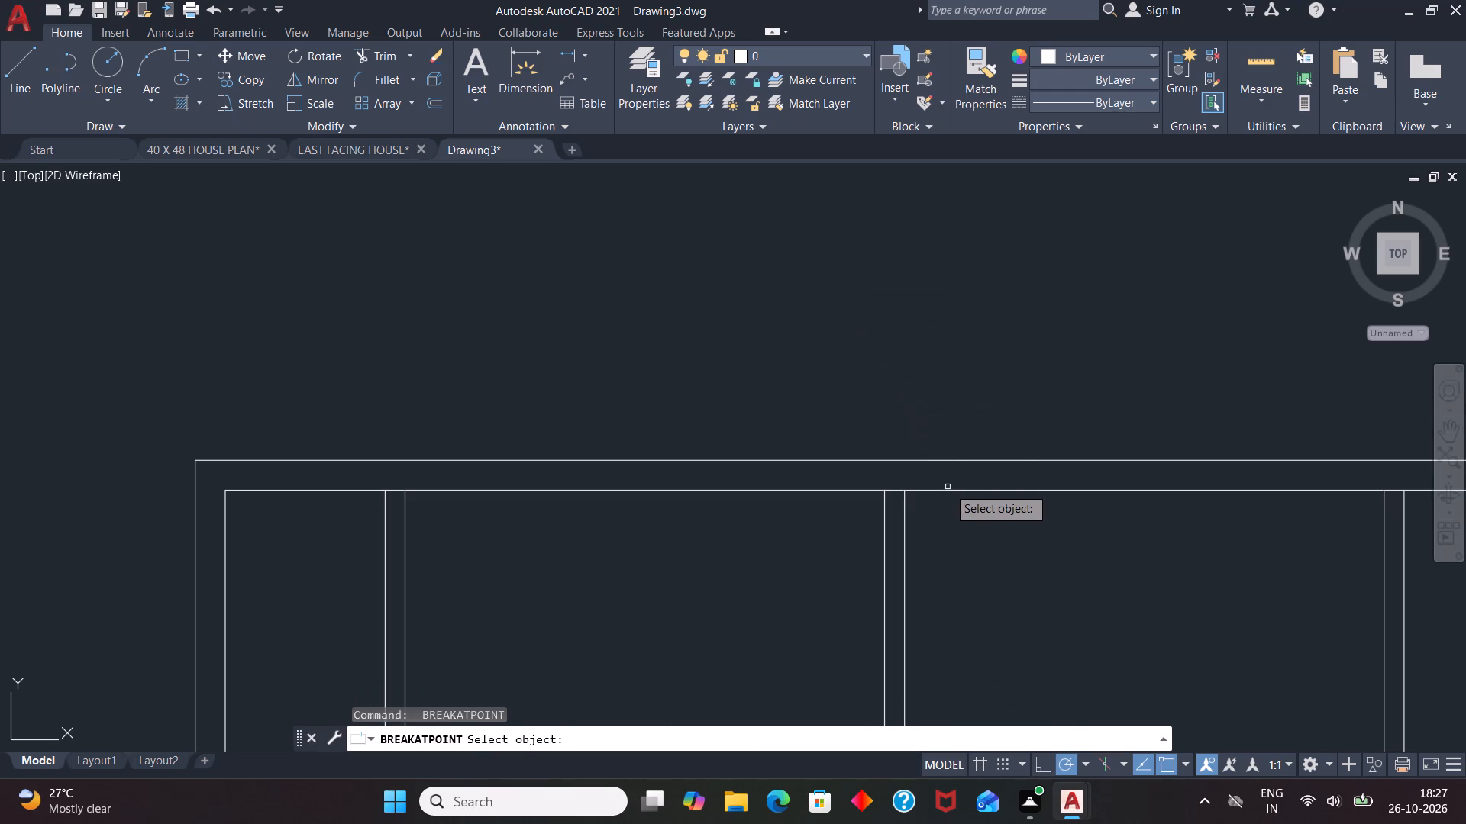
click(945, 491)
click(903, 494)
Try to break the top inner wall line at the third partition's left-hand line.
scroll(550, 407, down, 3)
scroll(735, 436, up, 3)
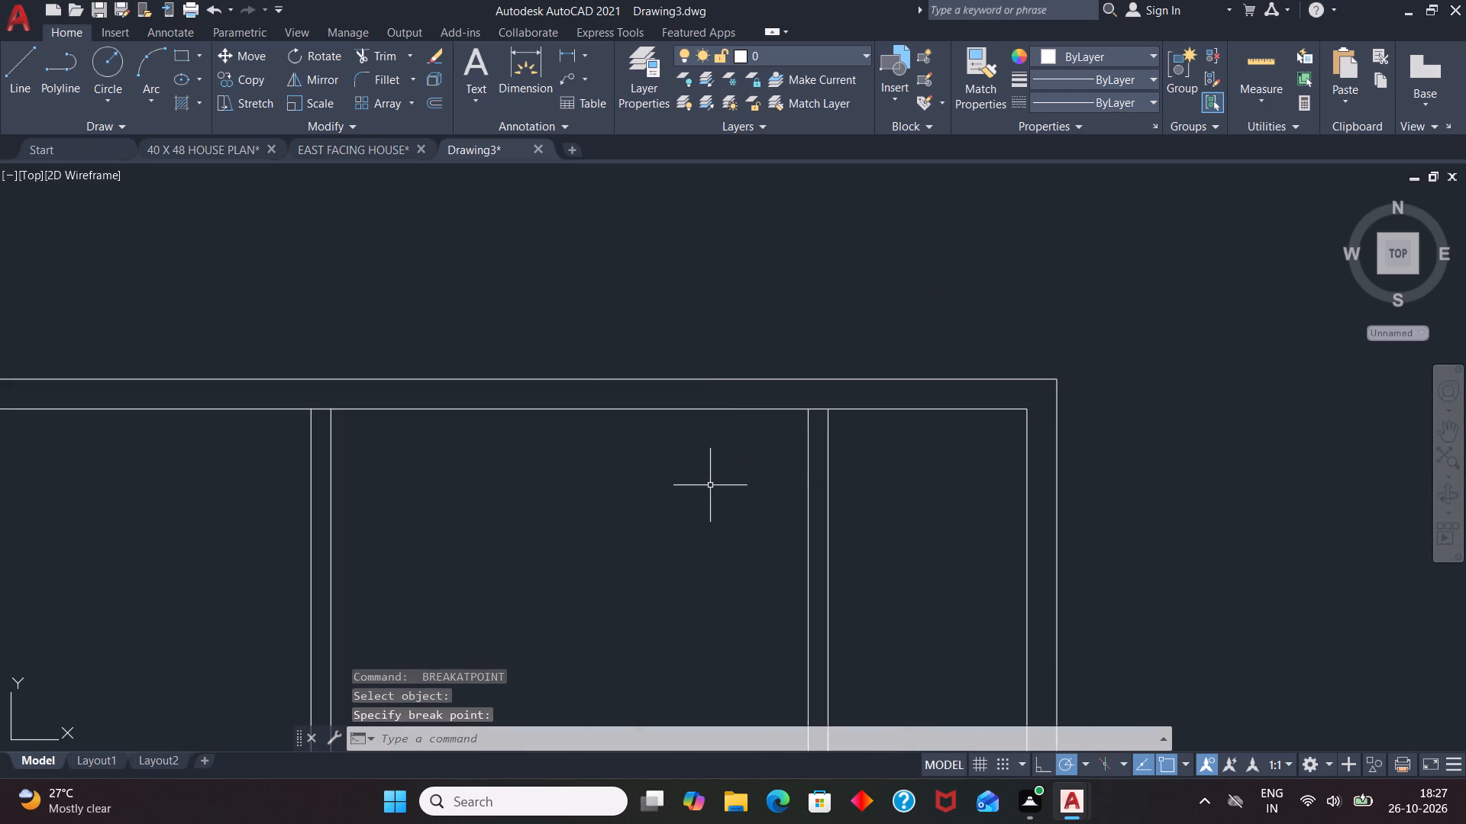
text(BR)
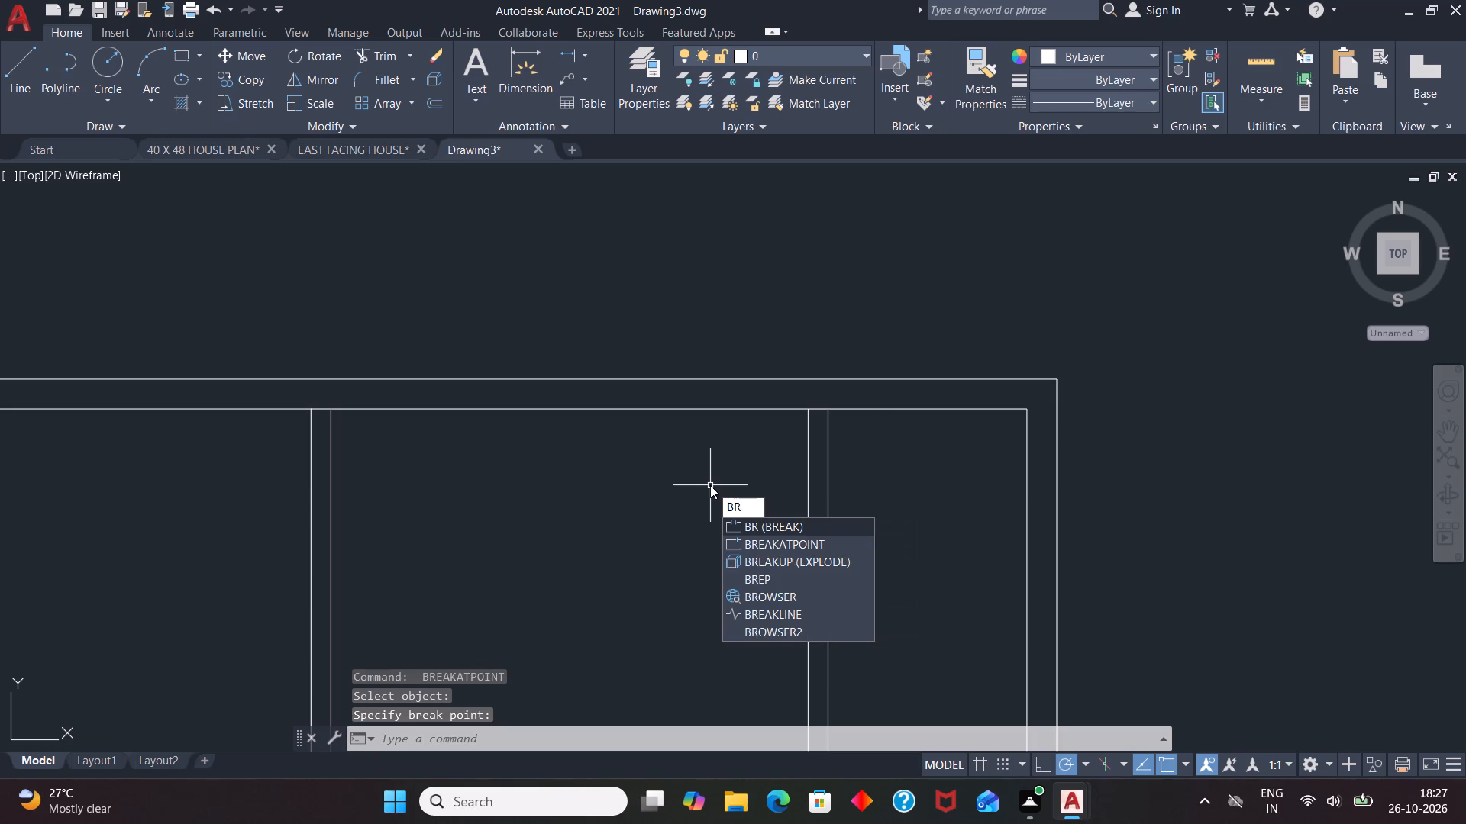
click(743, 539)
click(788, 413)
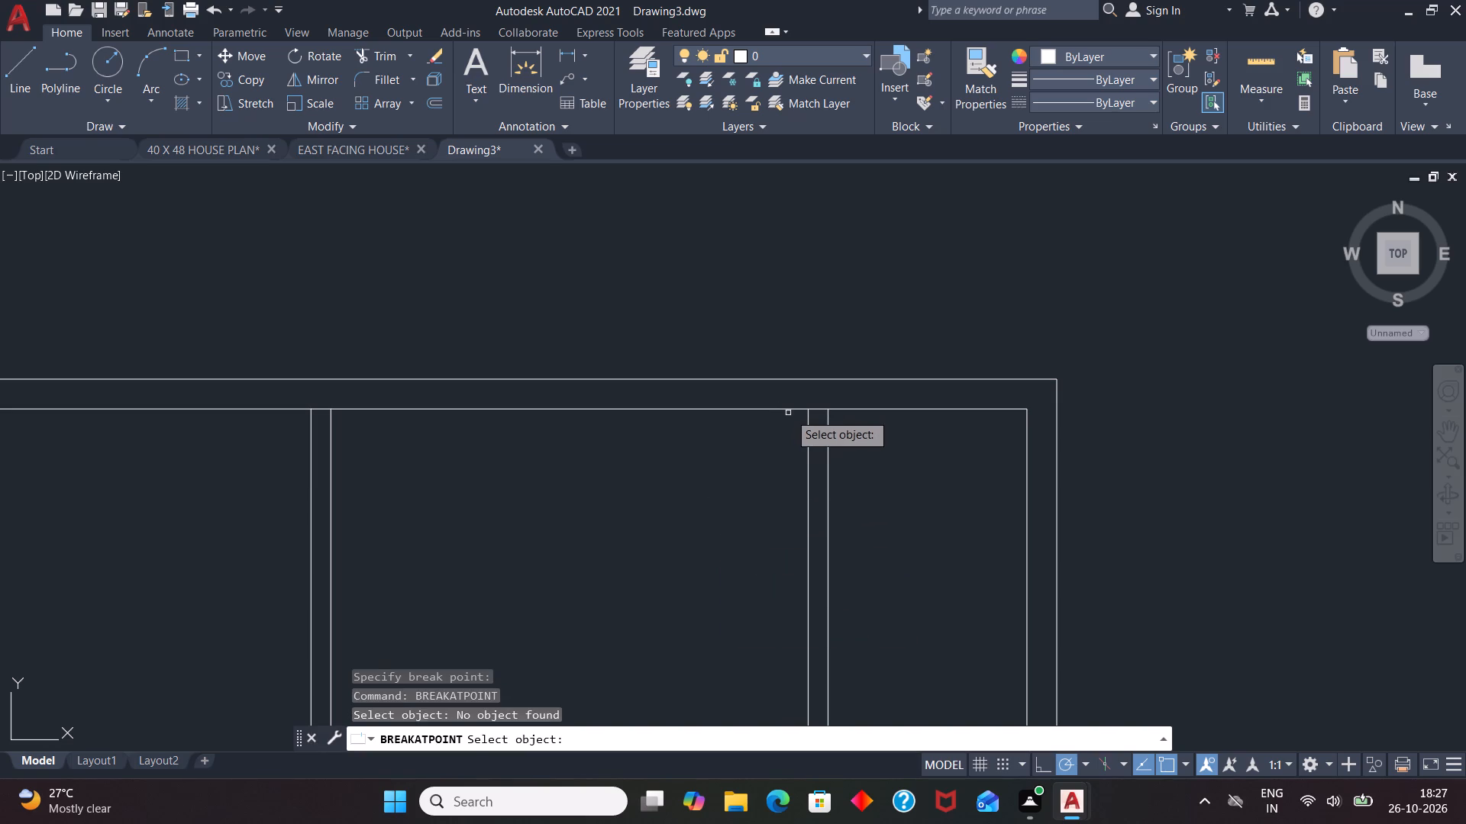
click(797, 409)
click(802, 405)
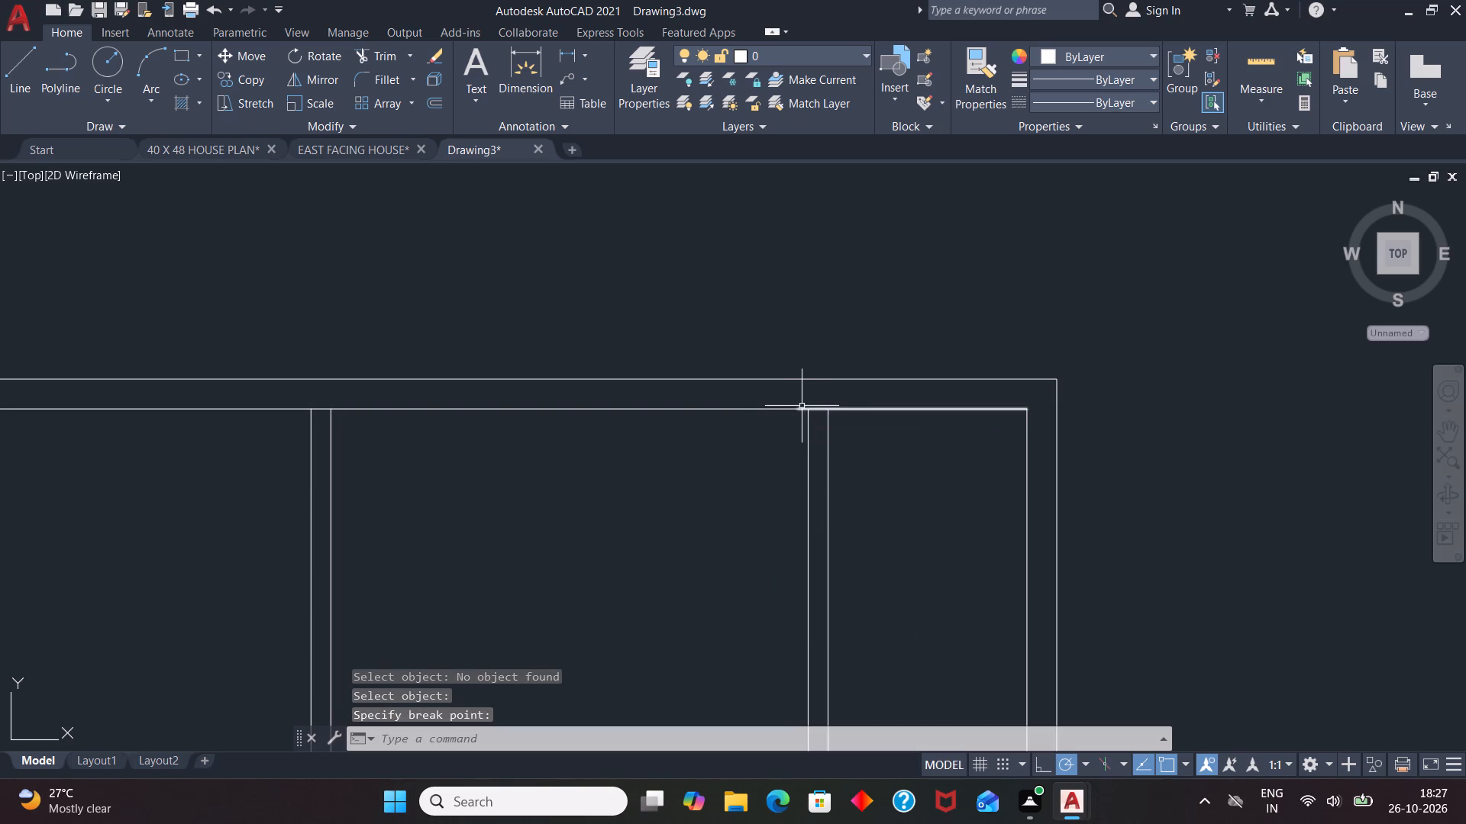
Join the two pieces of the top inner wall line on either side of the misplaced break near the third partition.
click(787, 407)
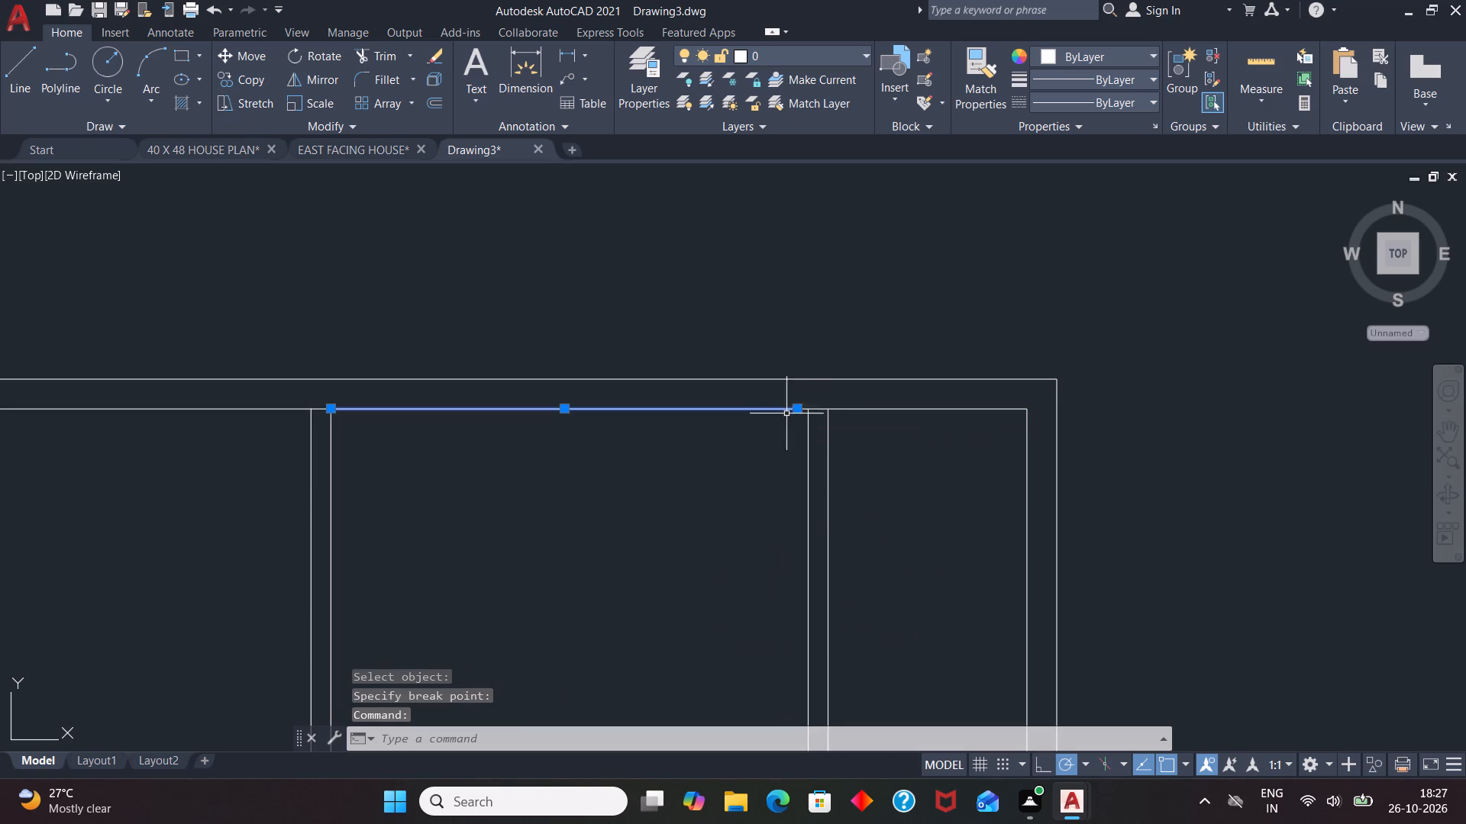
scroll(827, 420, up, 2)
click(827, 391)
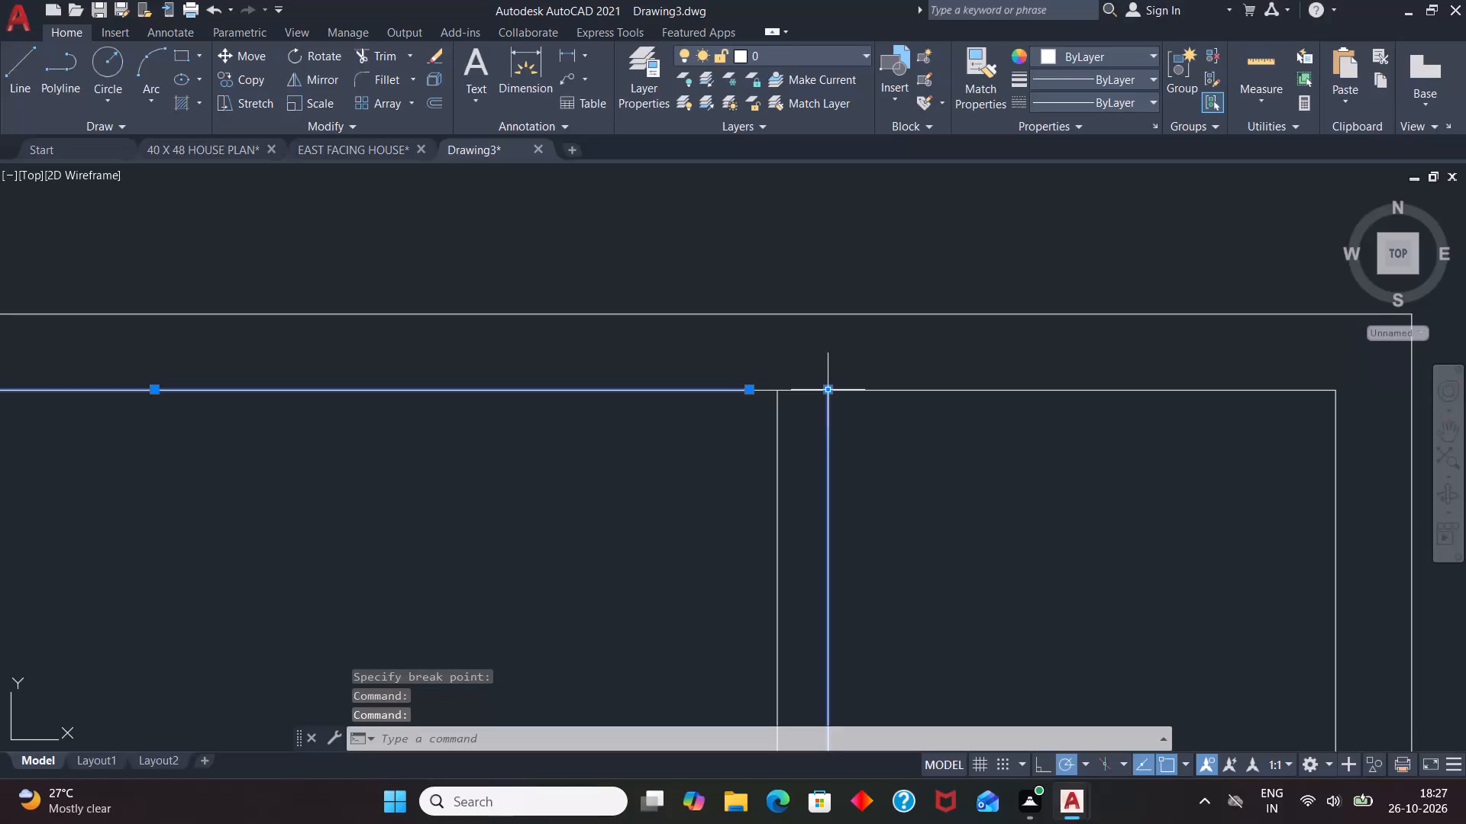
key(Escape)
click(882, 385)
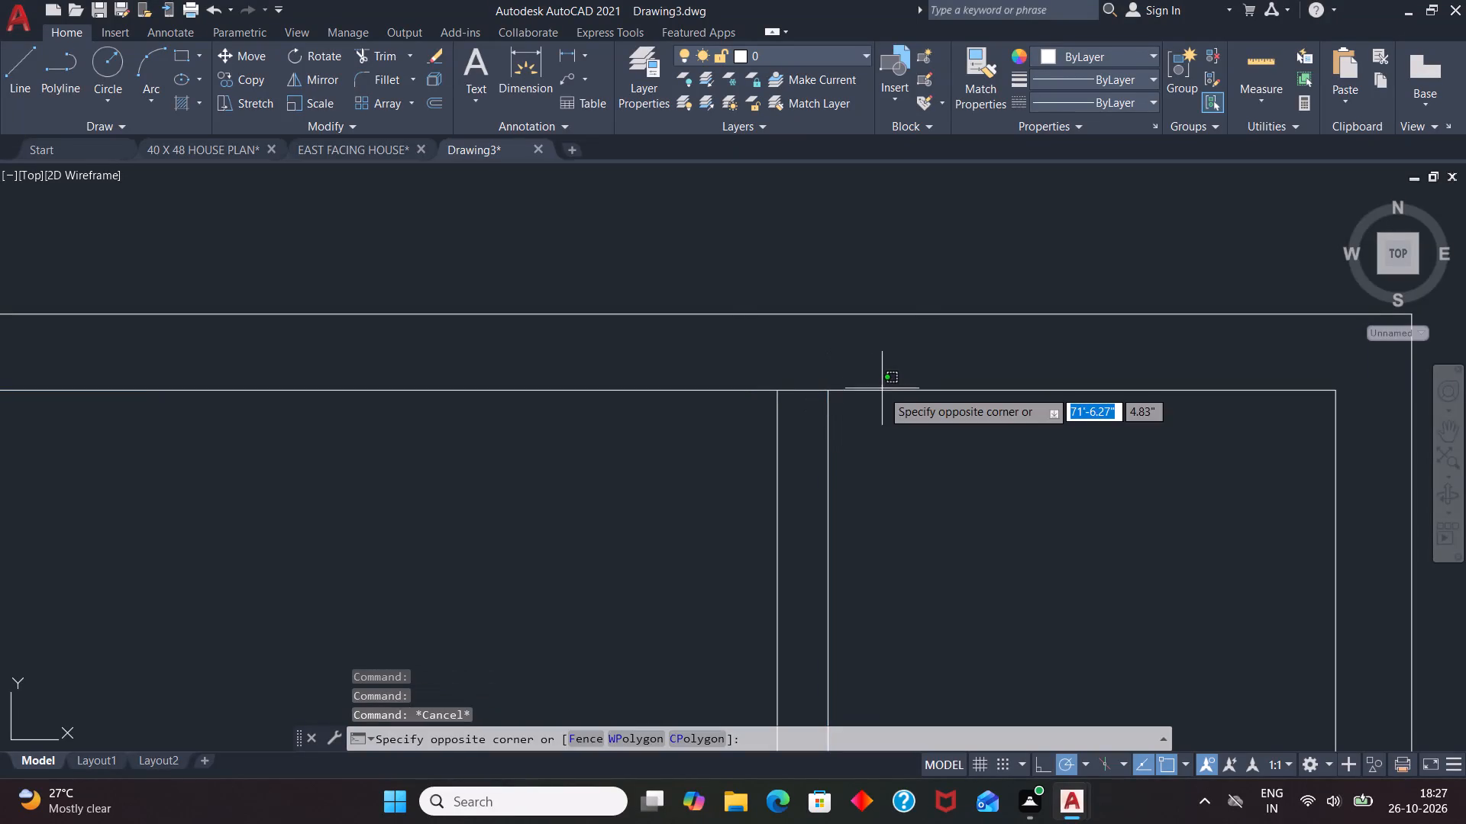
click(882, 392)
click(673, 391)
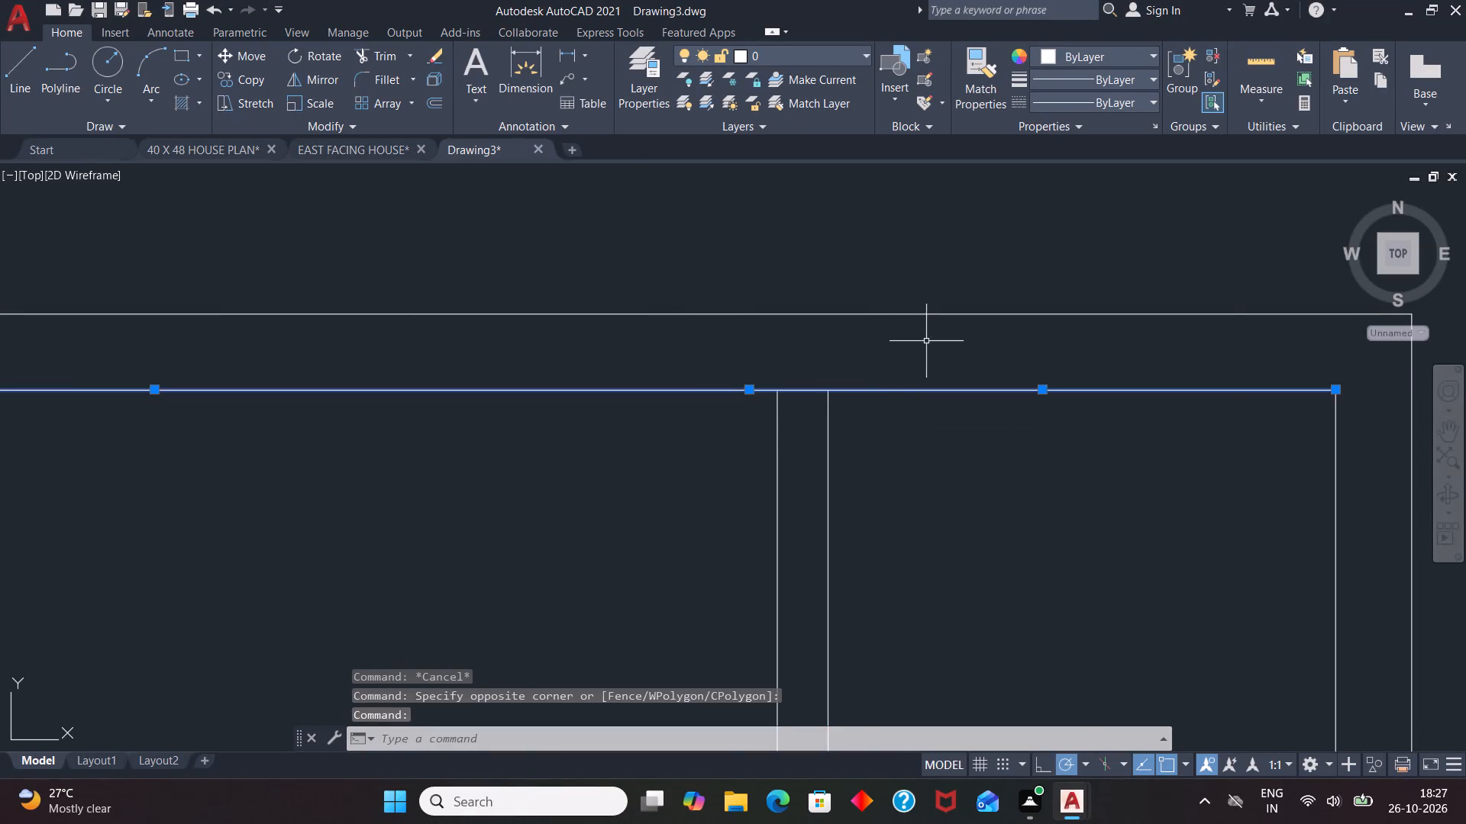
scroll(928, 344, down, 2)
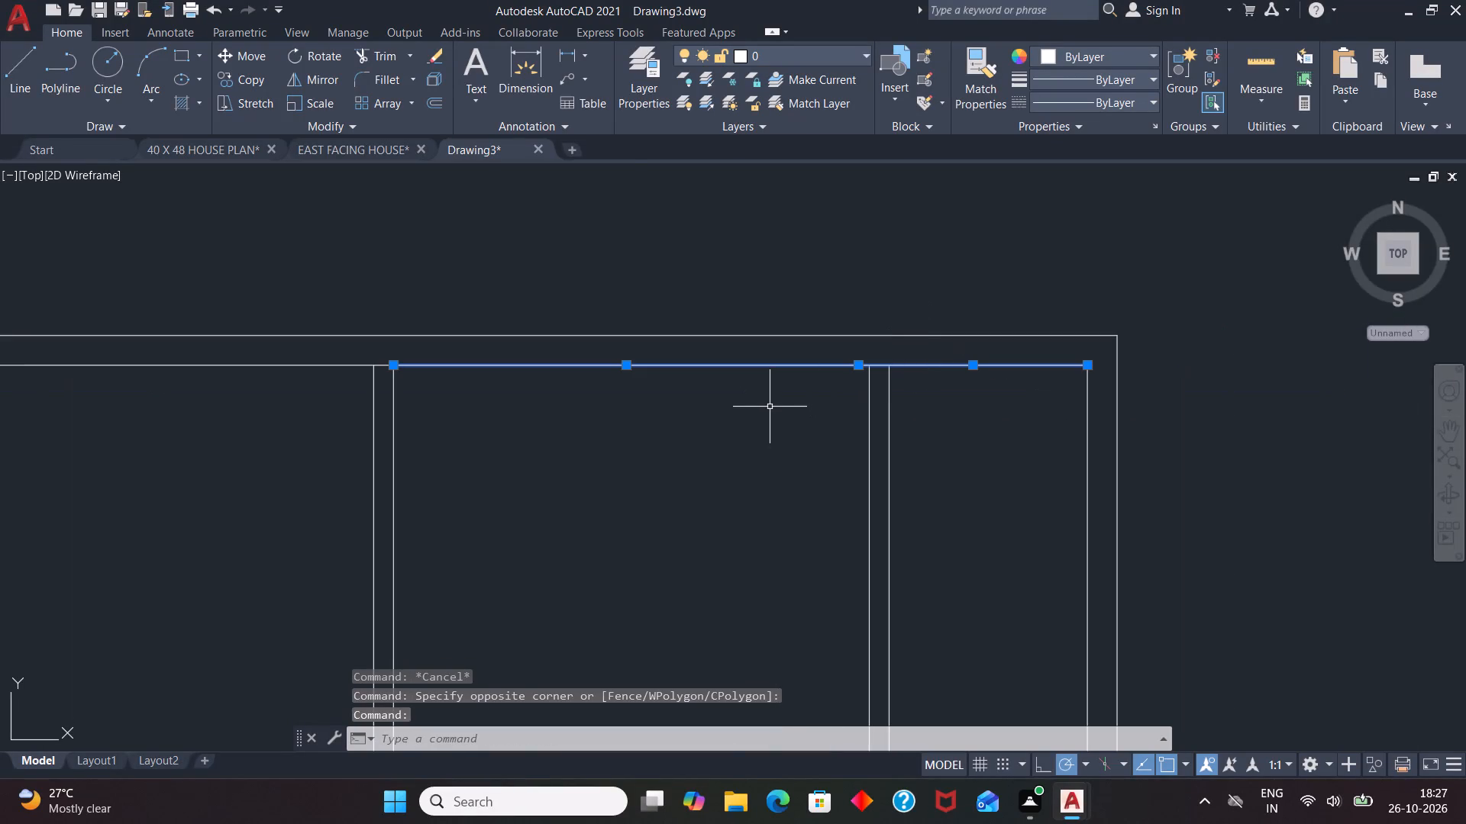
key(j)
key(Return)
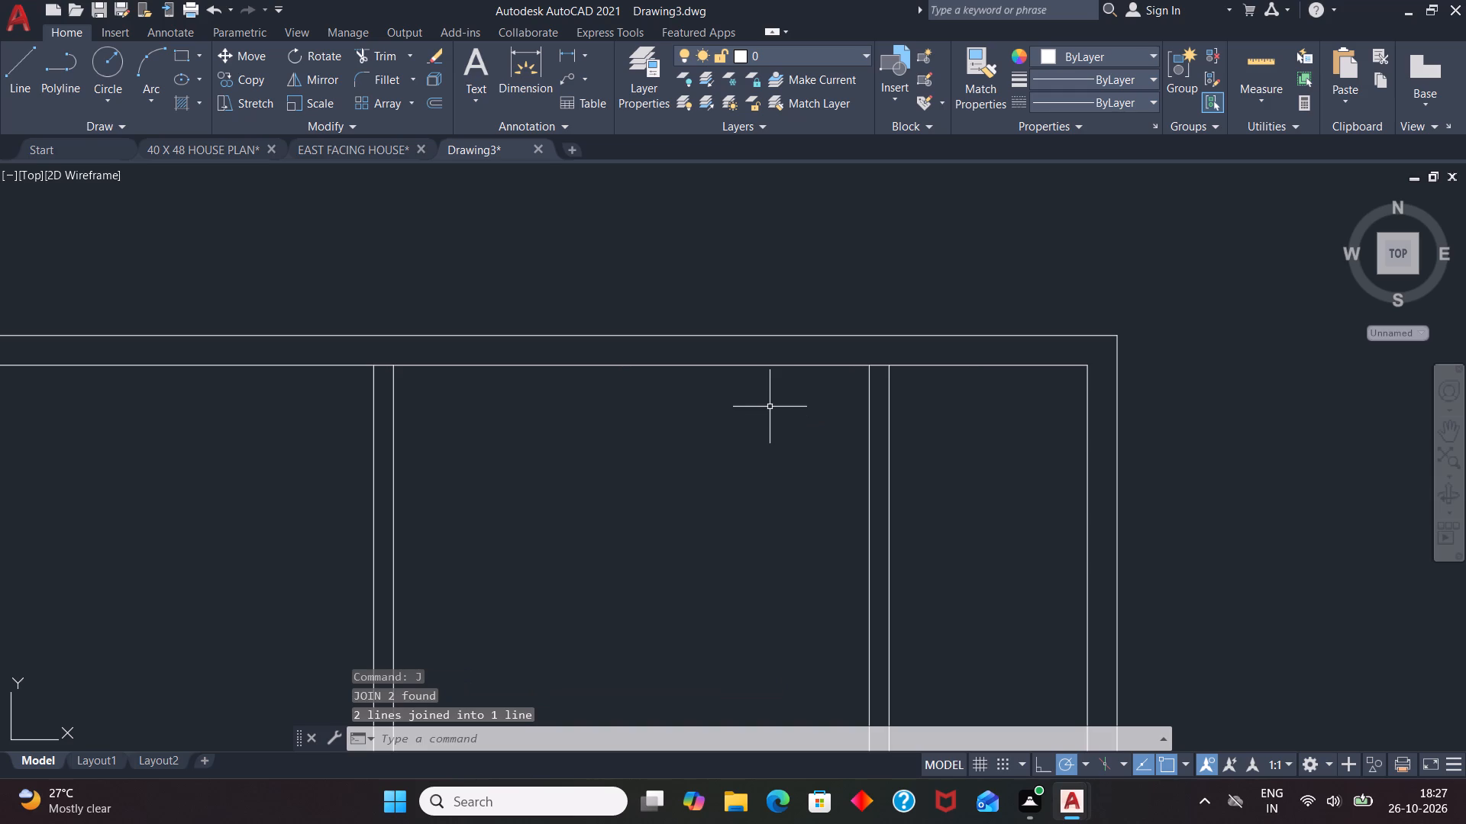
Break the top inner wall line at both the left-hand and right-hand lines of the third partition.
text(BR)
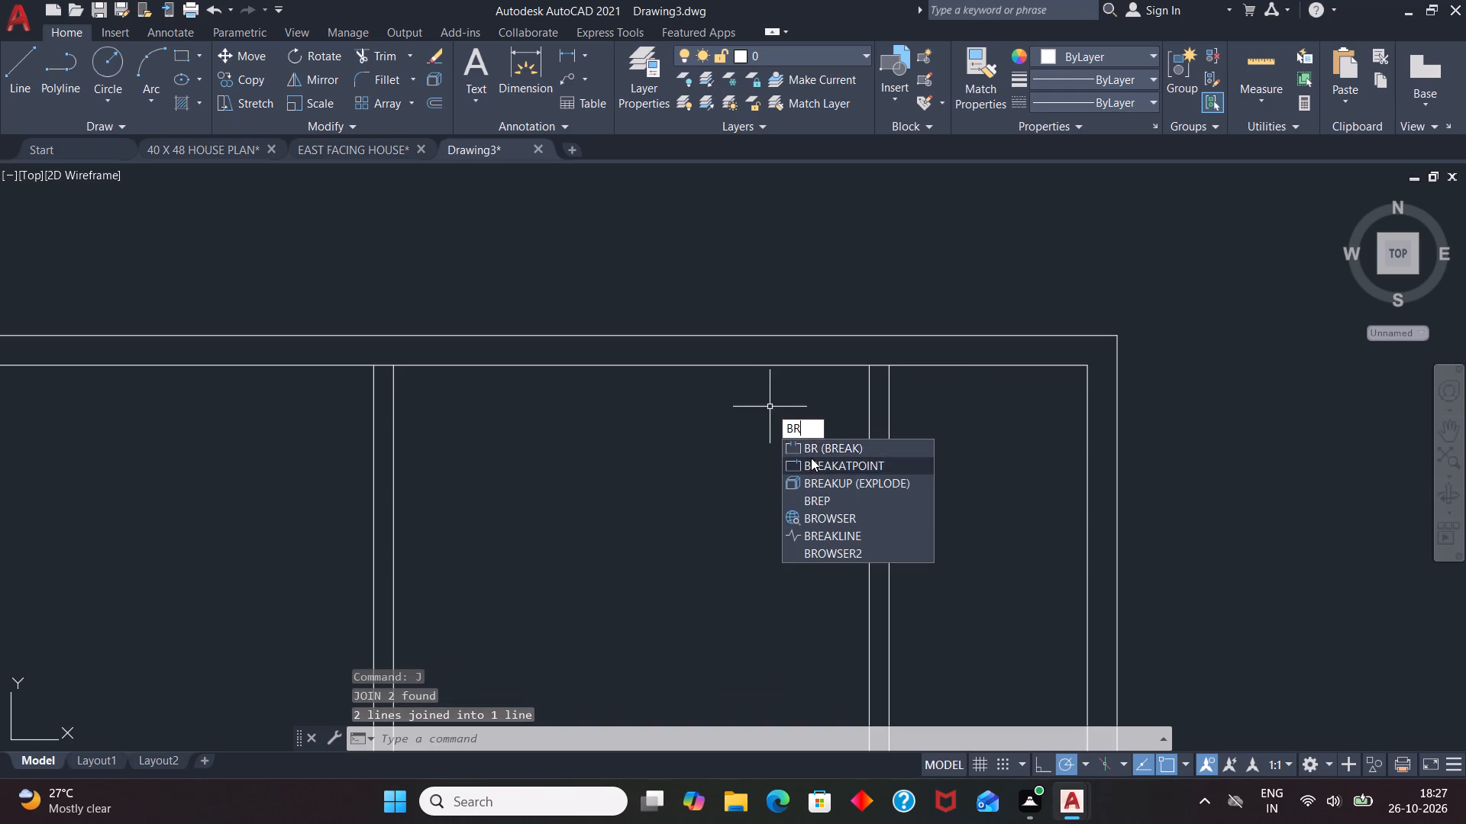
click(811, 458)
click(841, 367)
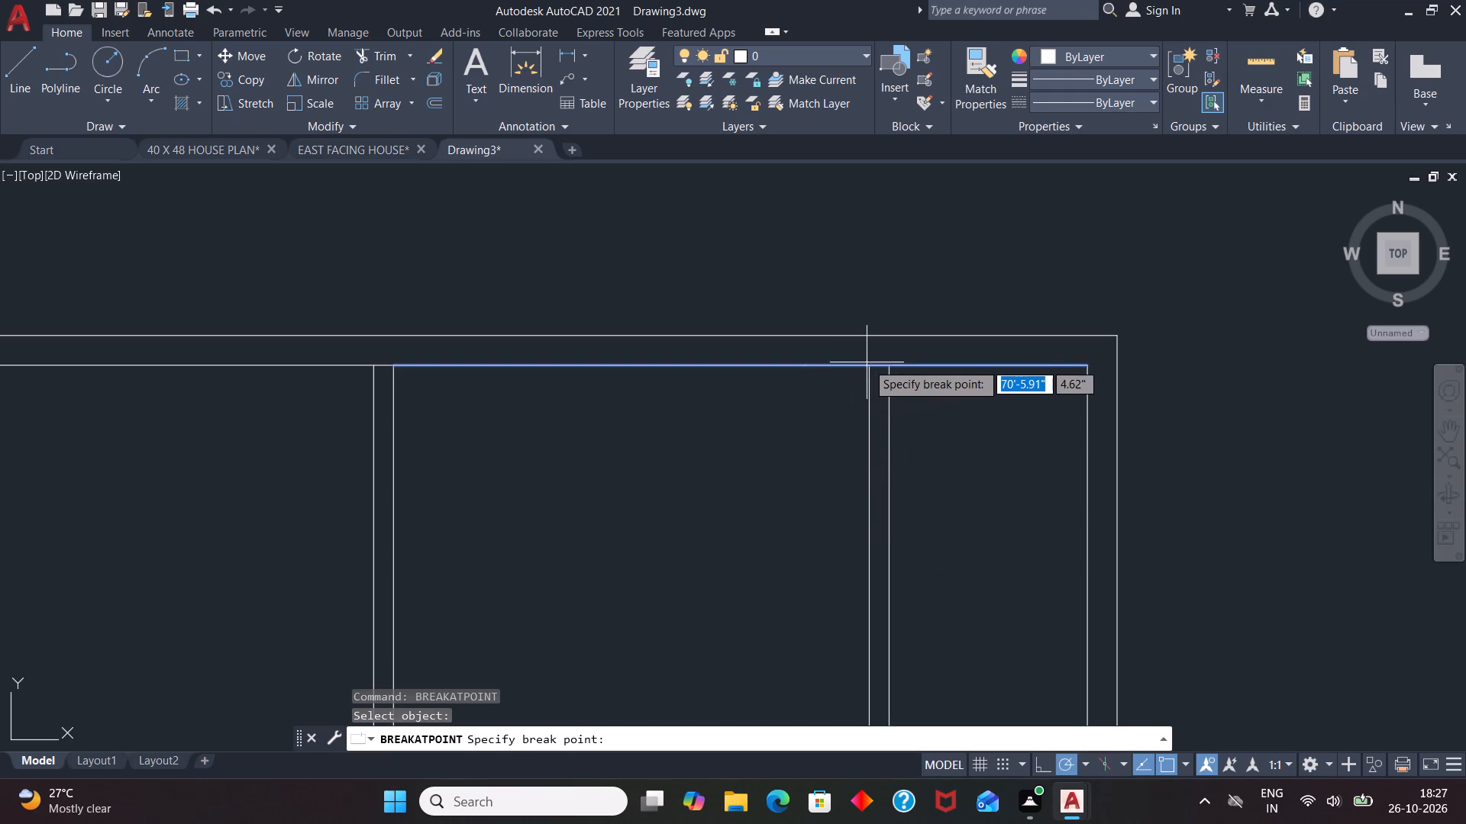
click(867, 365)
text(BR)
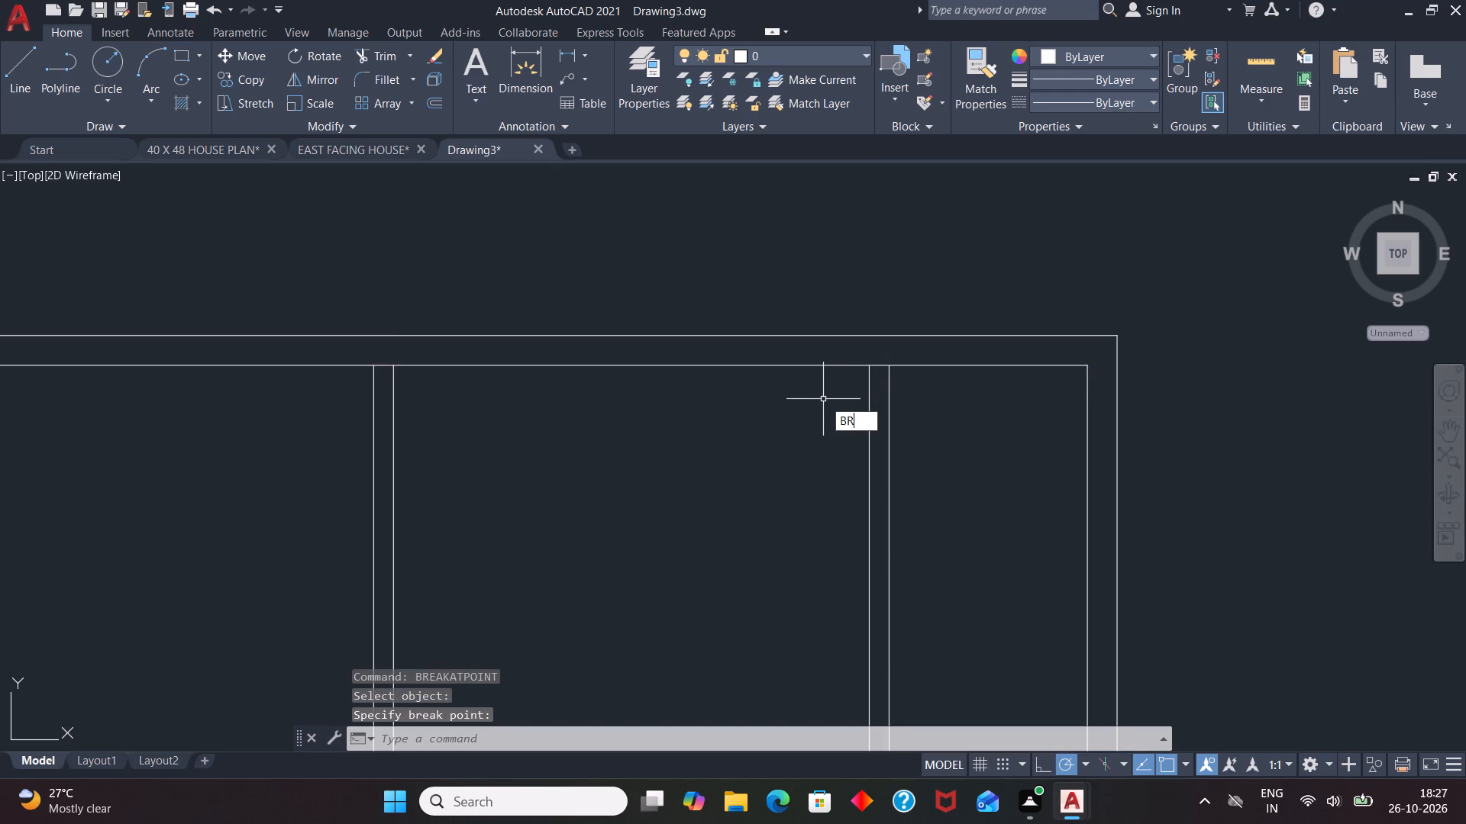
click(902, 453)
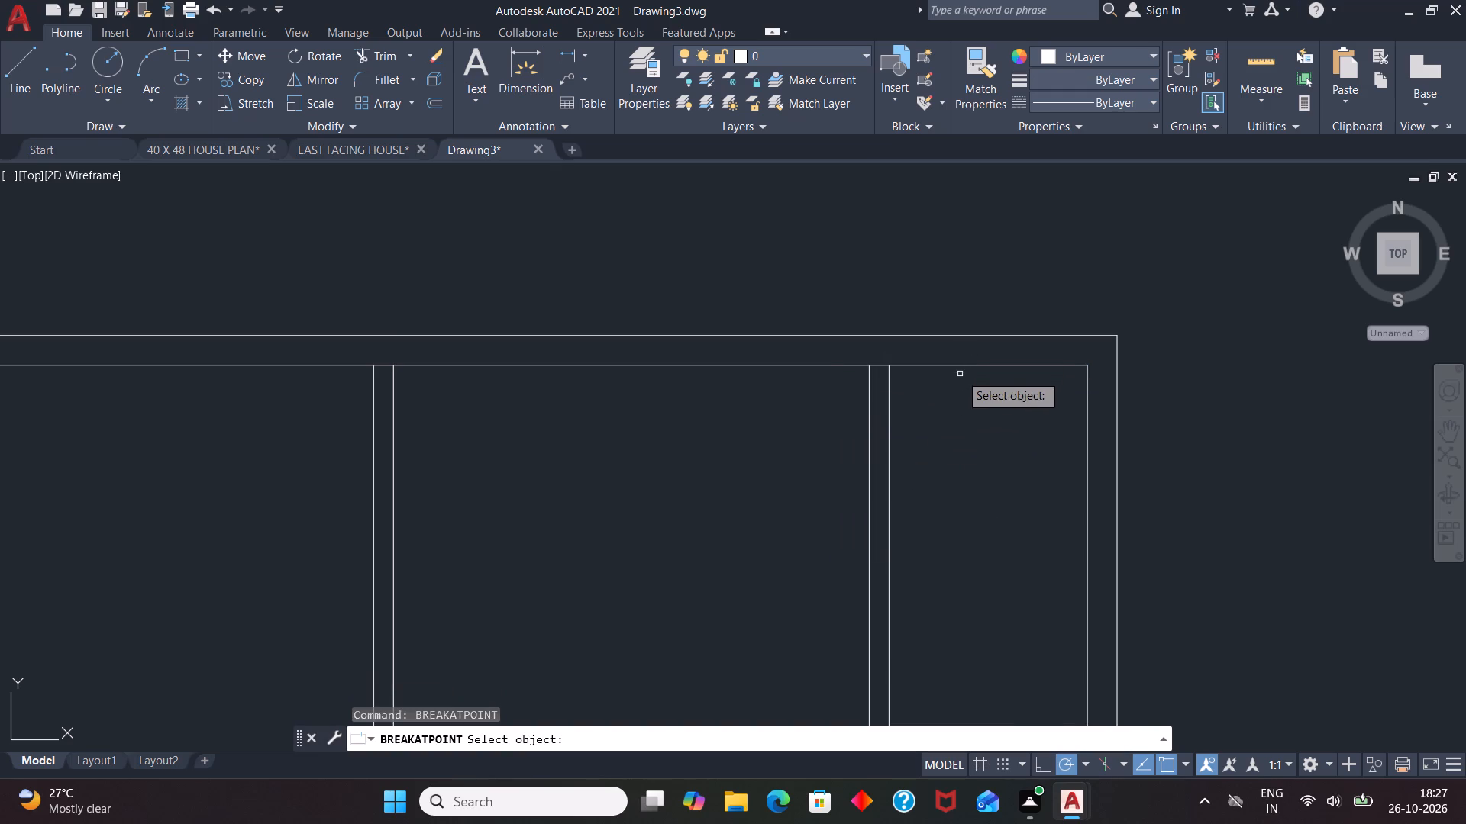
click(961, 366)
click(887, 360)
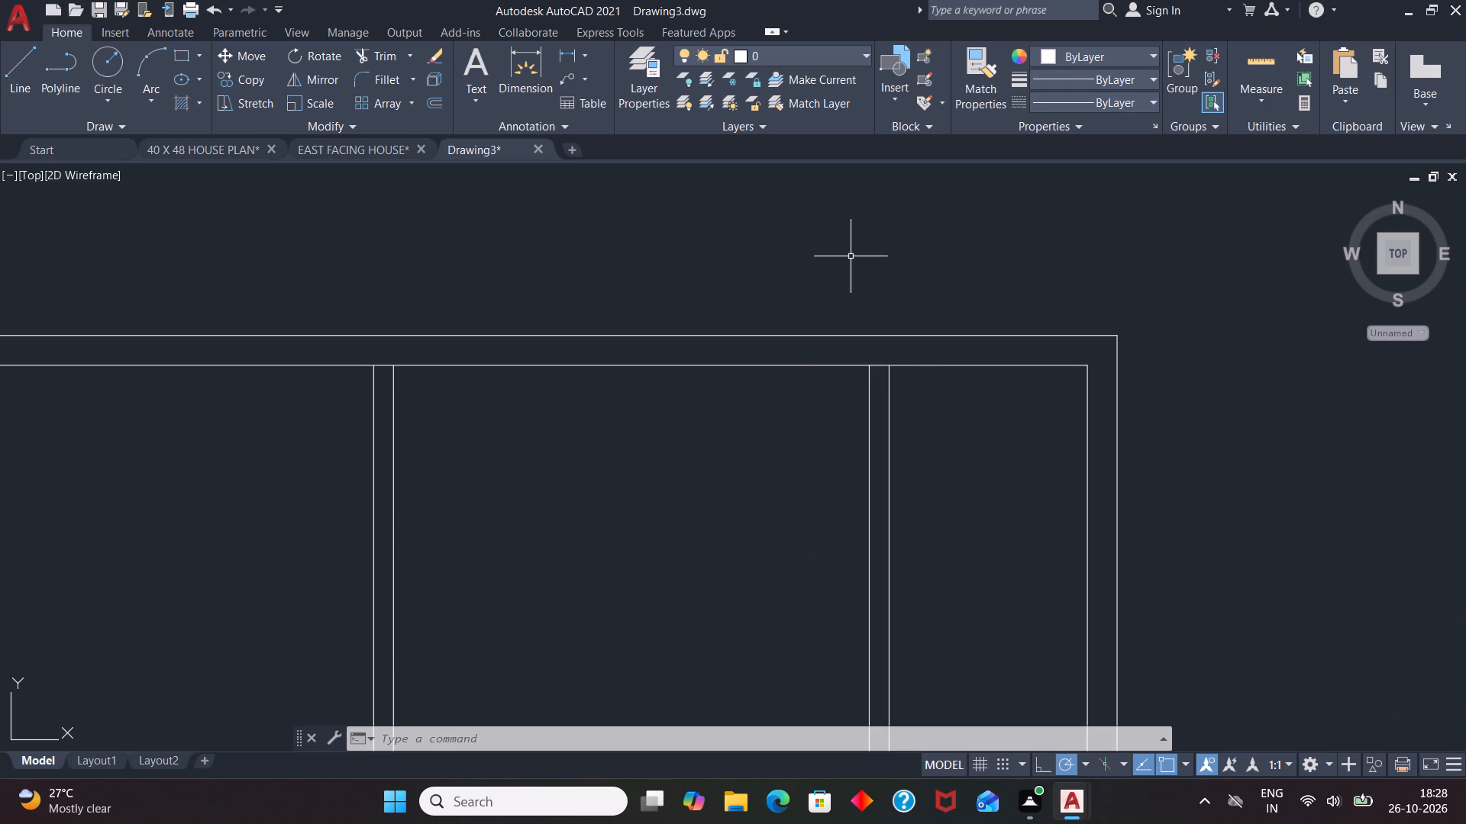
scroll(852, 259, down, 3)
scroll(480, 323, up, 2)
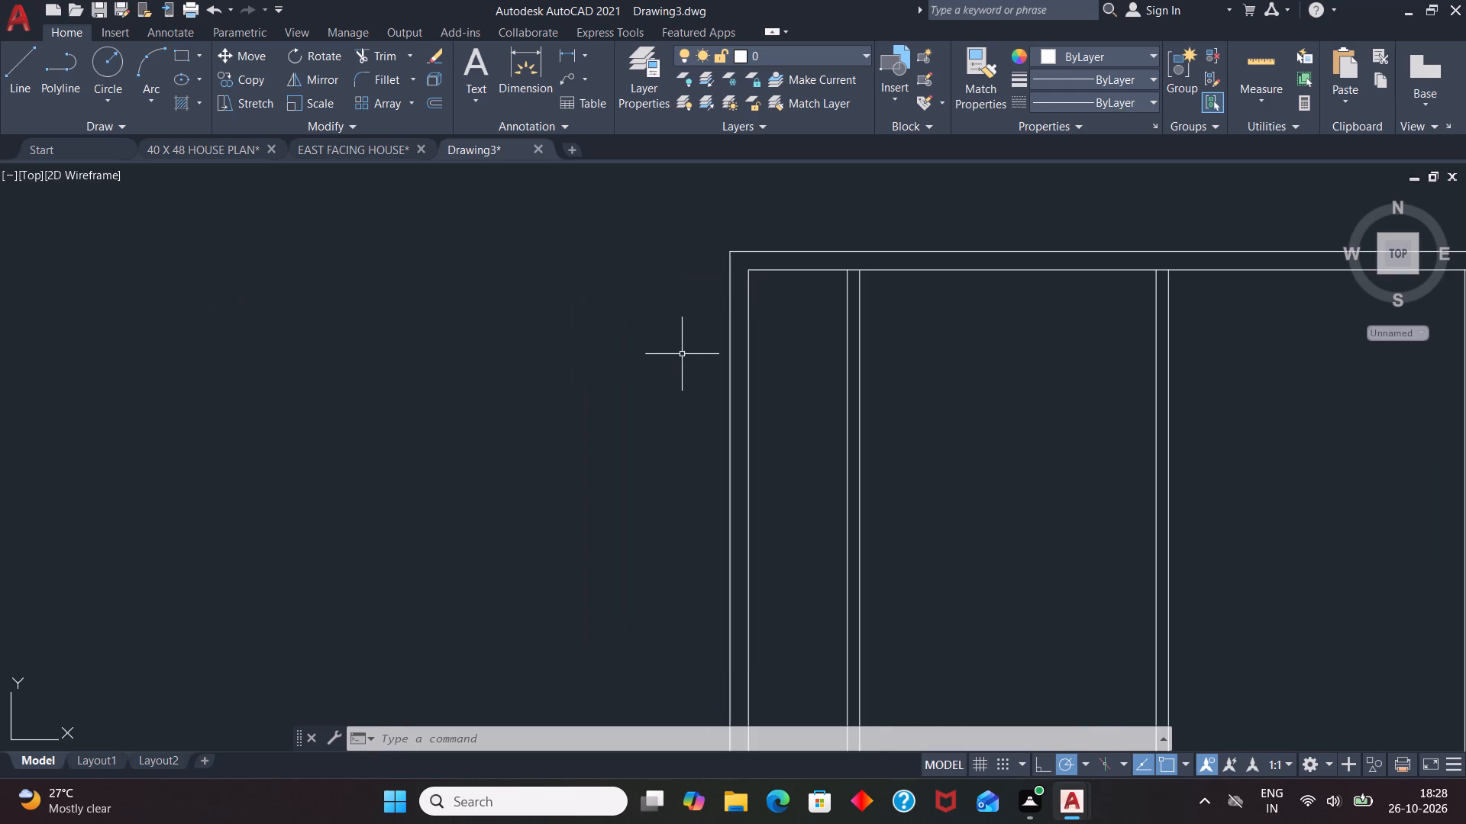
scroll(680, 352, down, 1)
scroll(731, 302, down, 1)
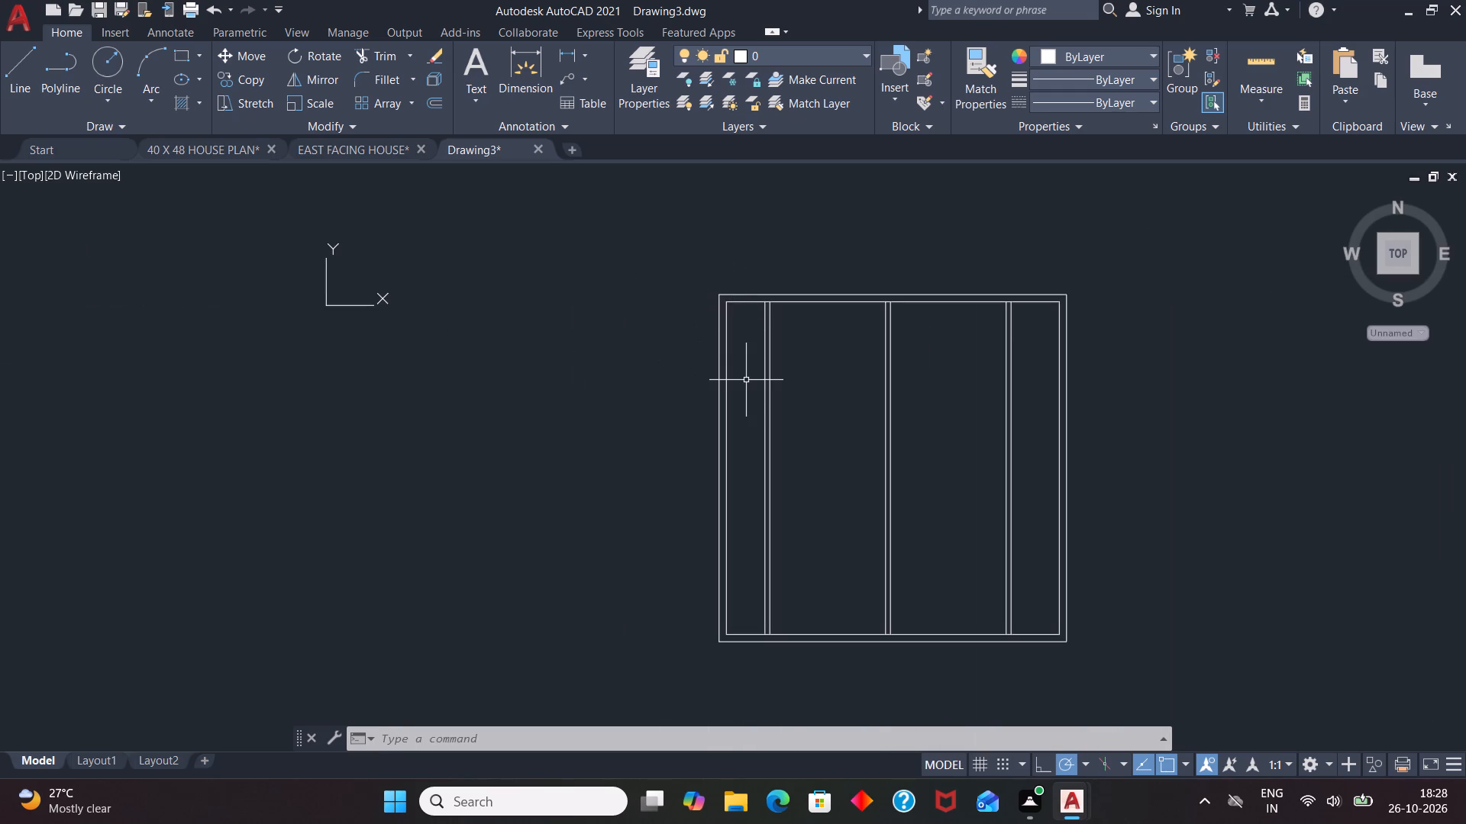
Offset the four segments of the top inner wall line 12' downward into the plan.
key(o)
key(Return)
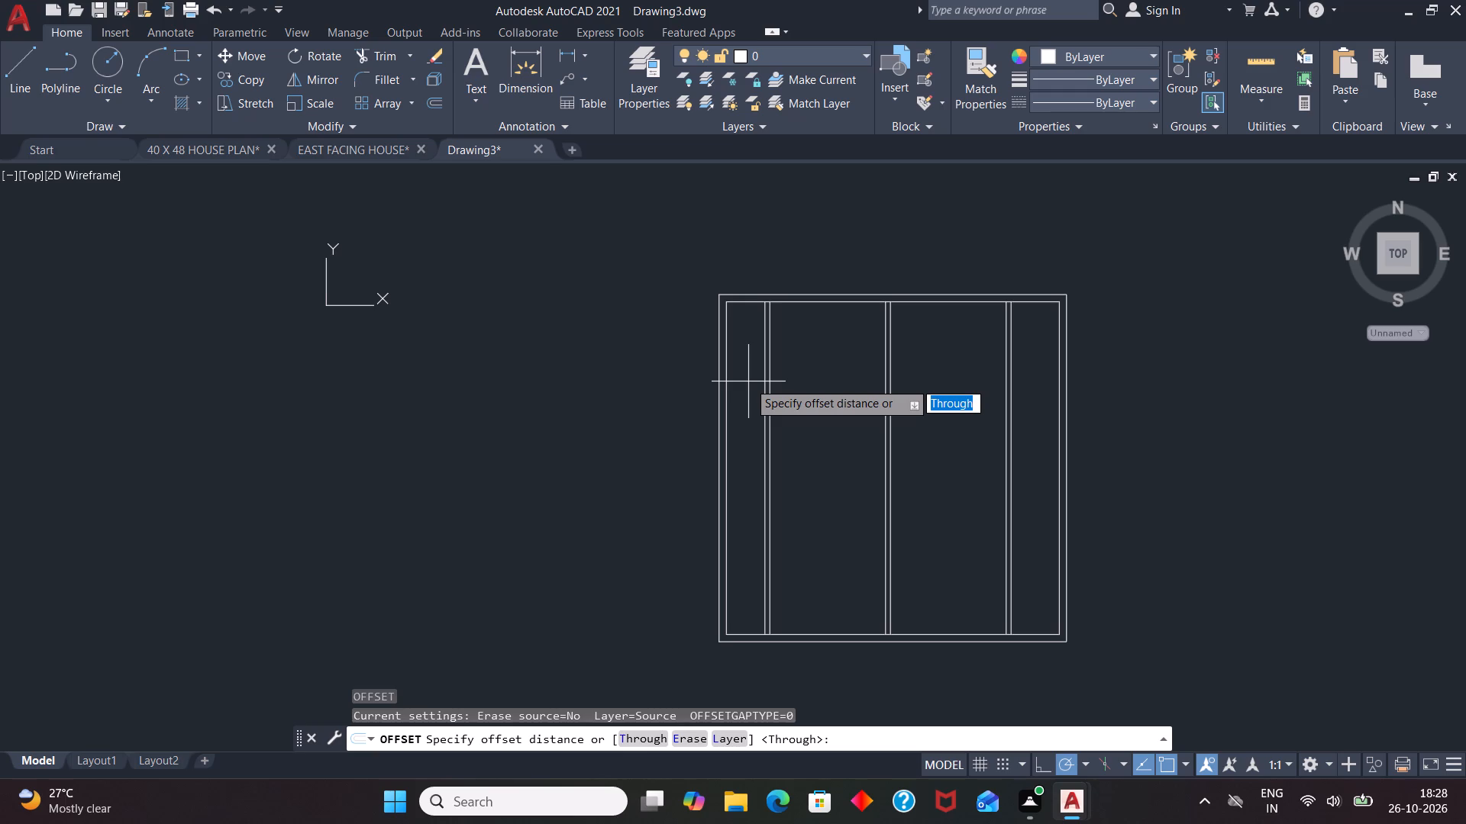
text(12)
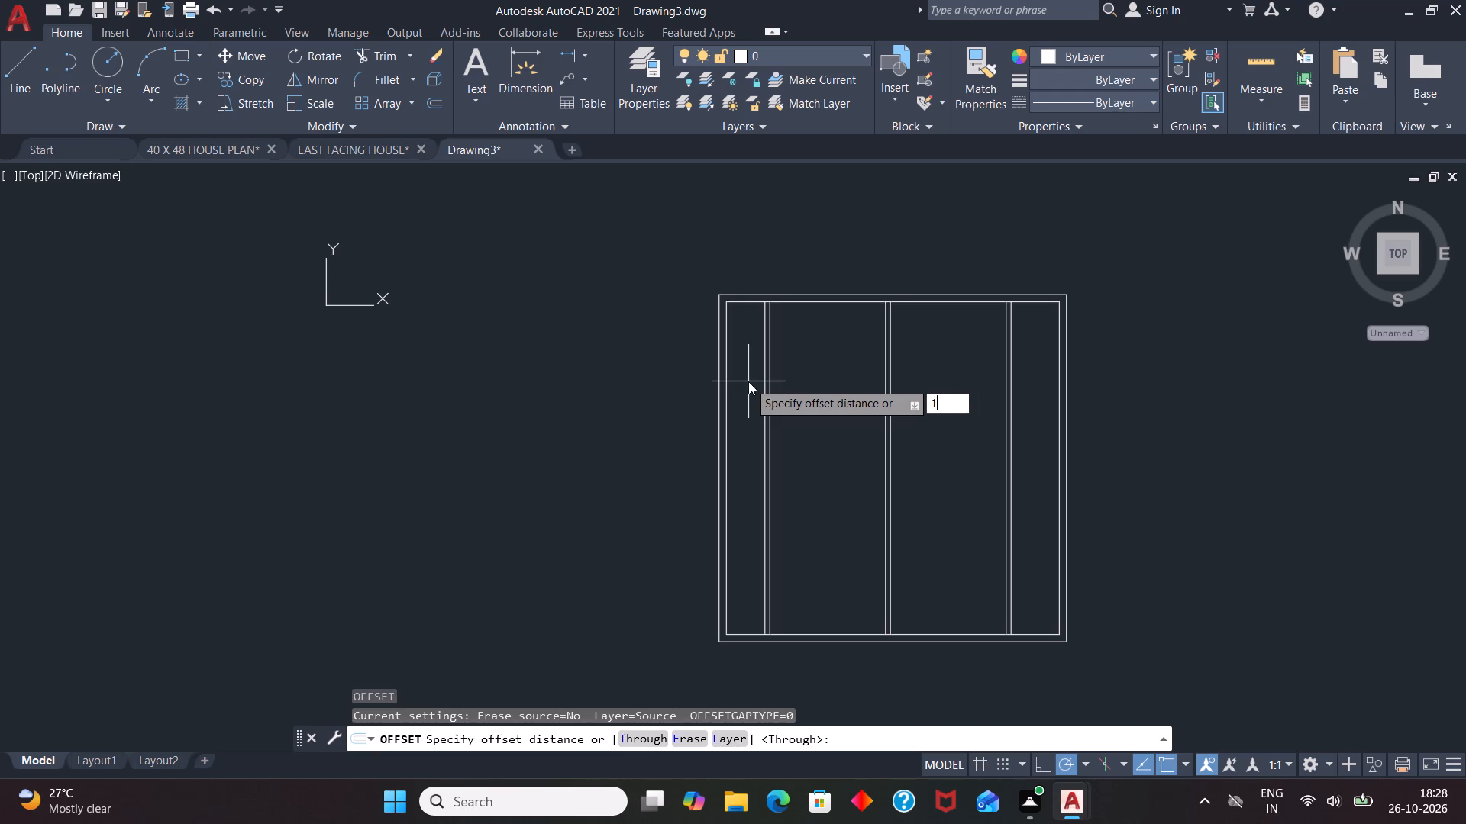
key(apostrophe)
key(Return)
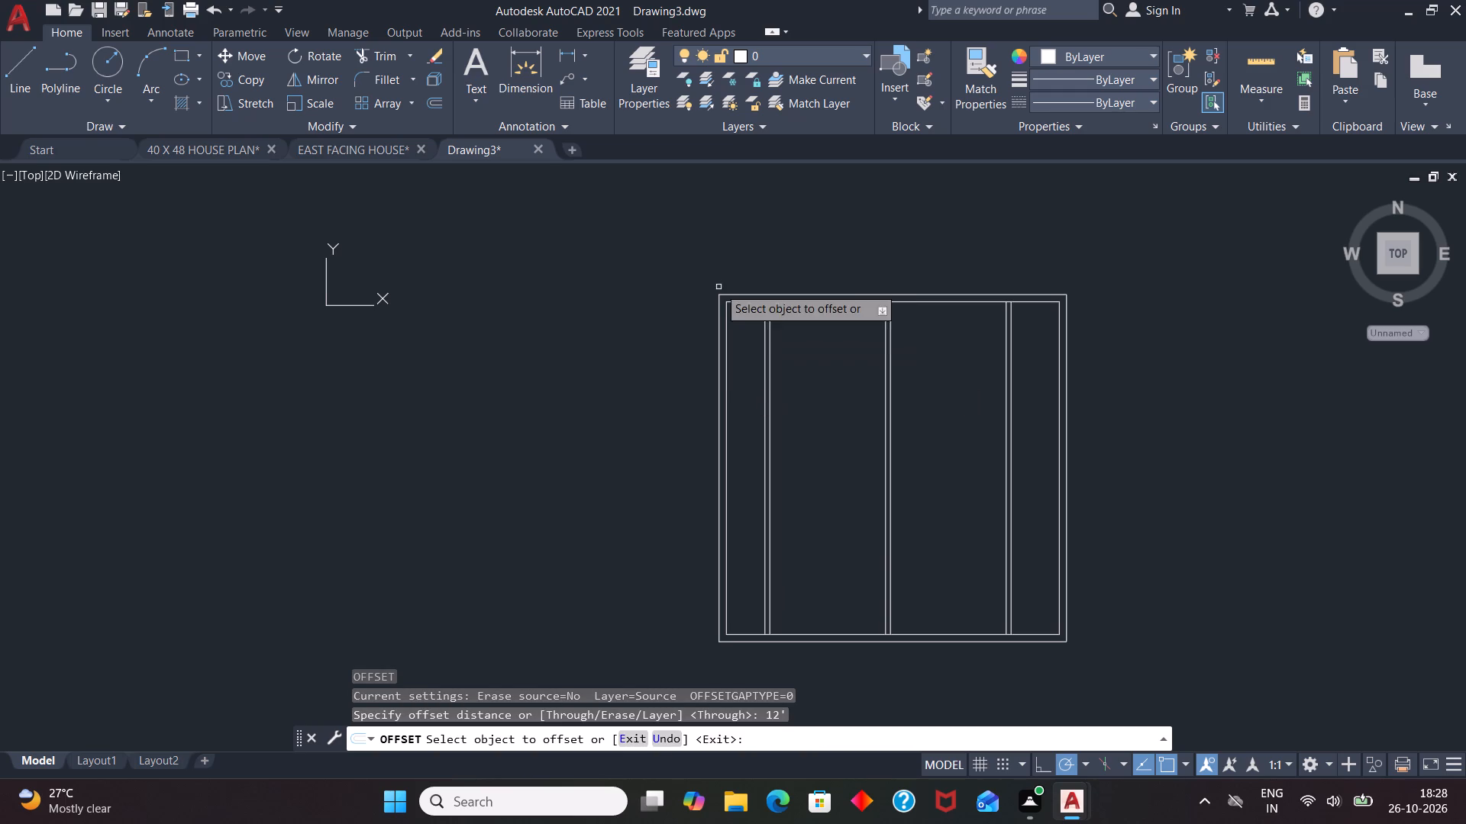
click(749, 302)
click(725, 431)
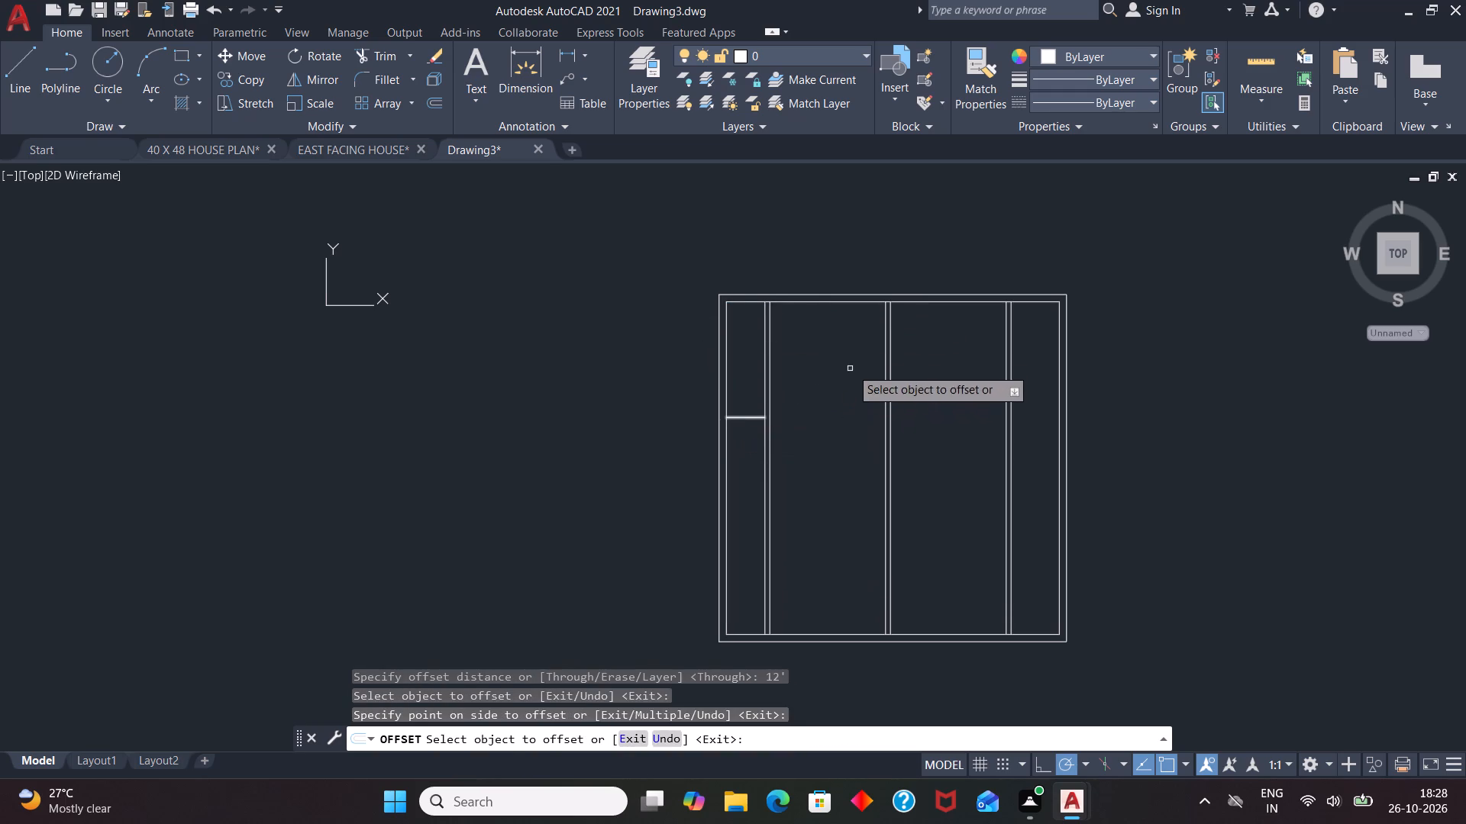
click(835, 302)
click(839, 407)
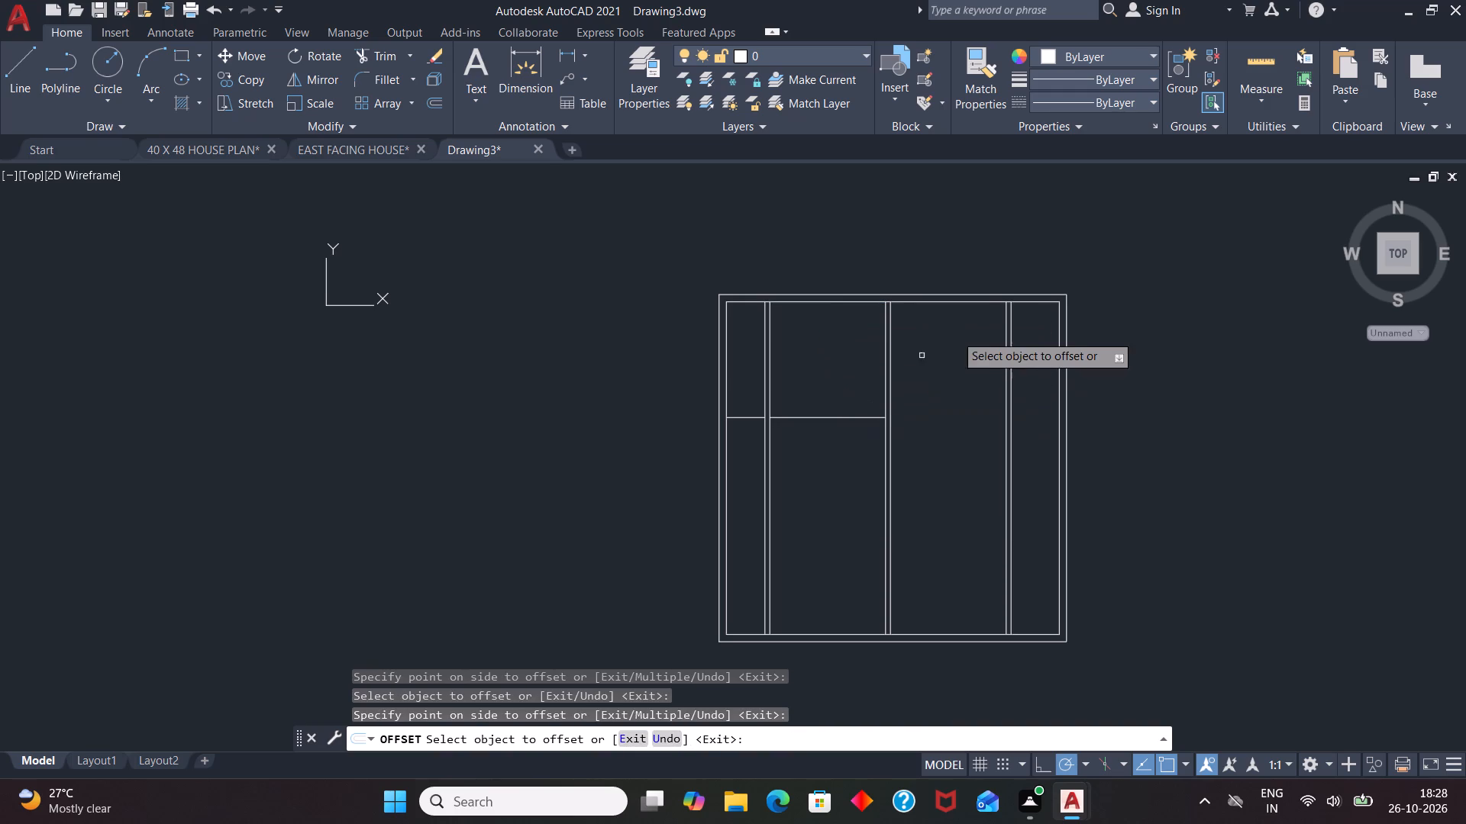
click(974, 303)
click(973, 417)
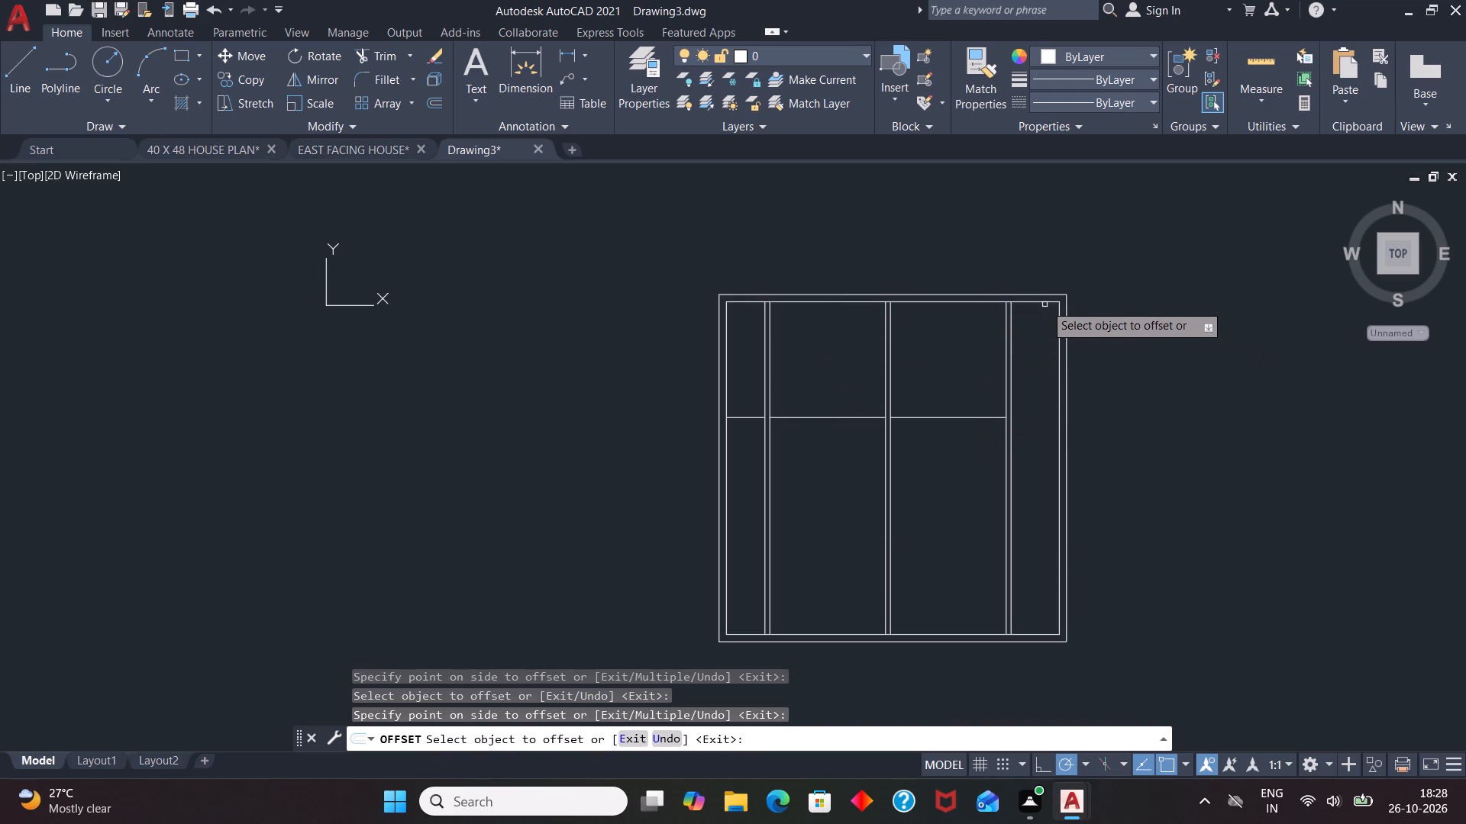
drag(1045, 301, 1045, 308)
click(1041, 415)
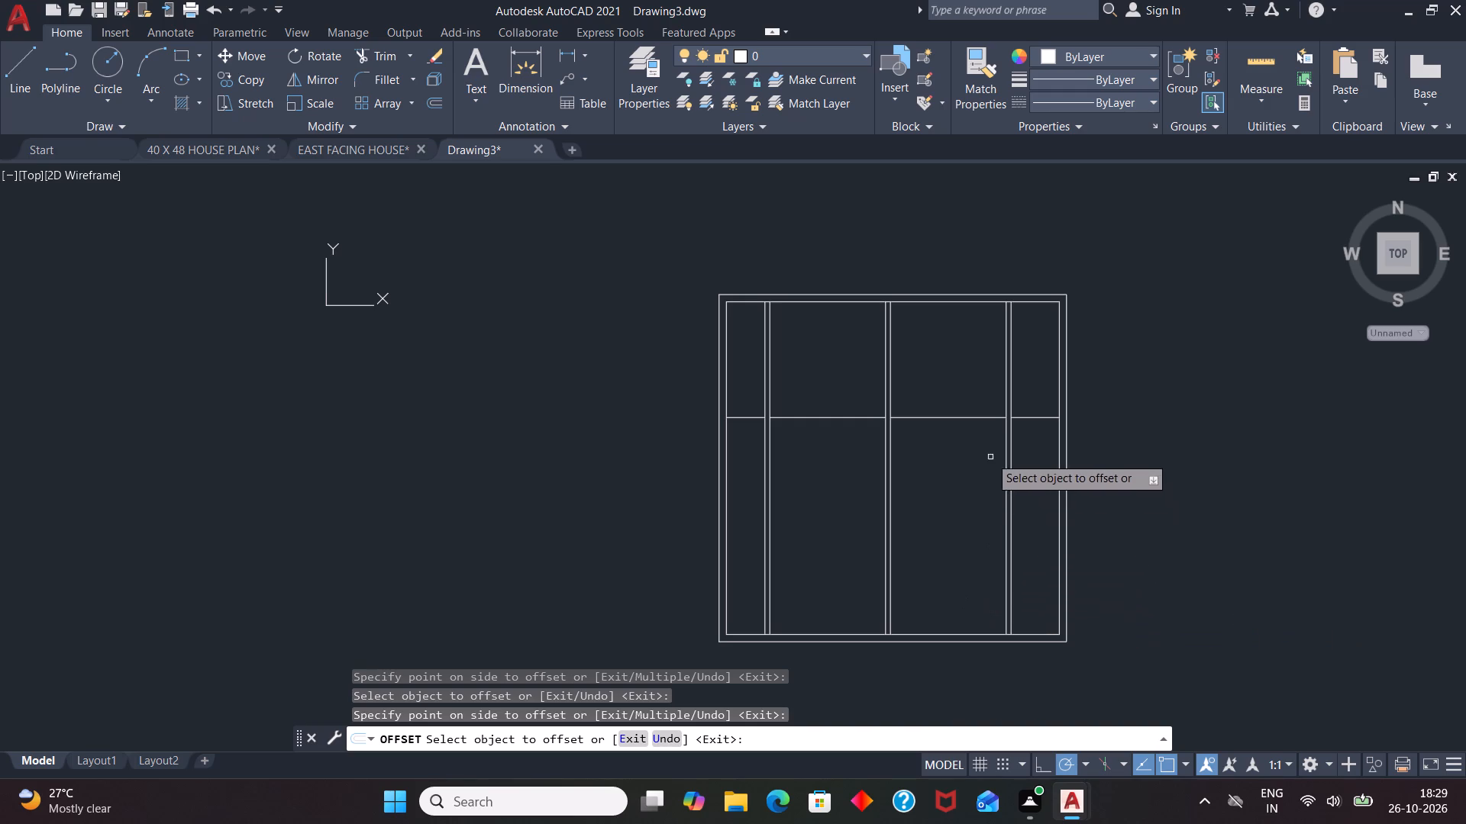
Offset the horizontal partition line 6" downward in the two bays left of the middle partition.
scroll(741, 407, up, 2)
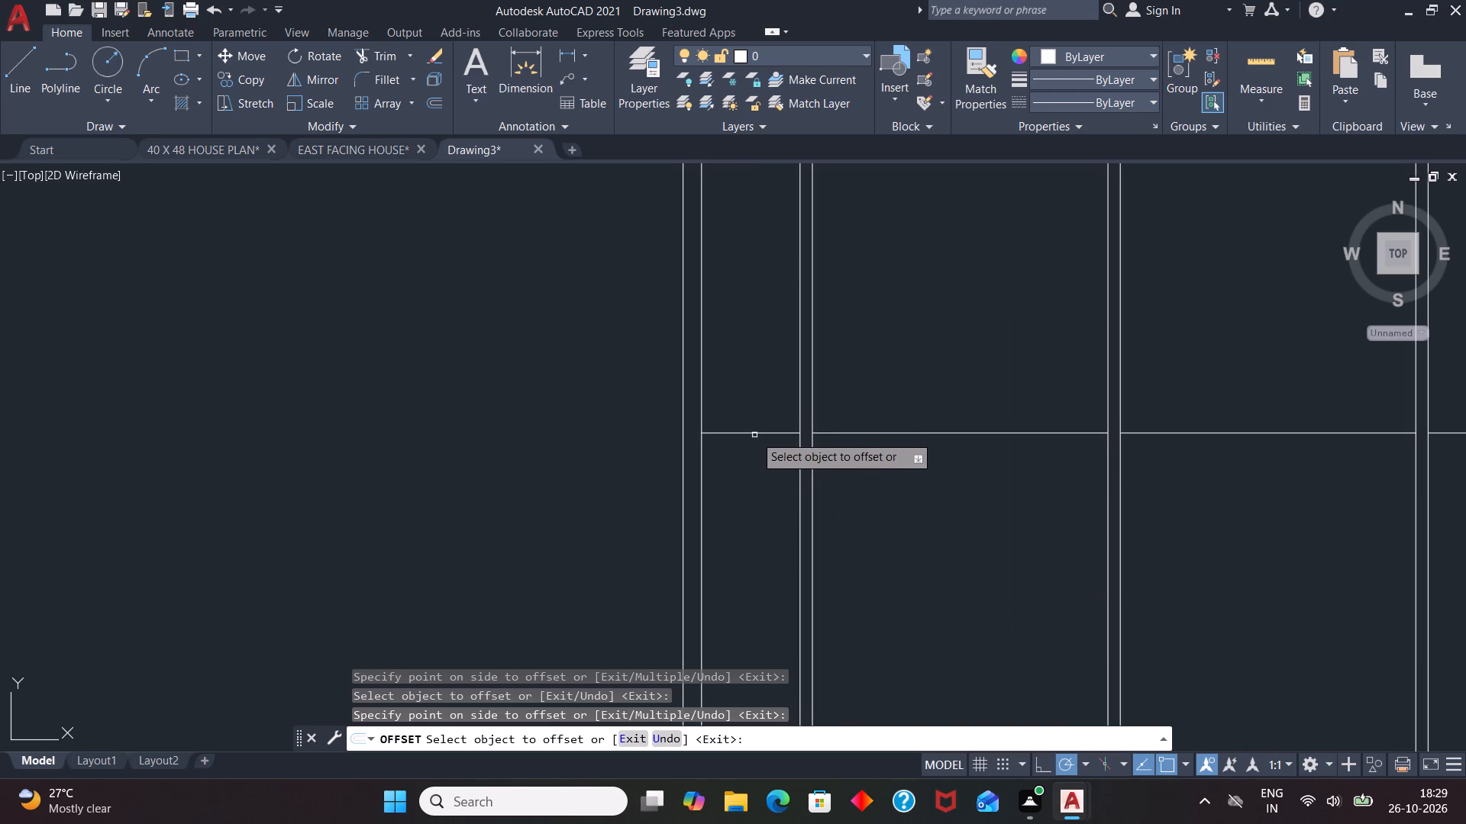
click(755, 431)
key(6)
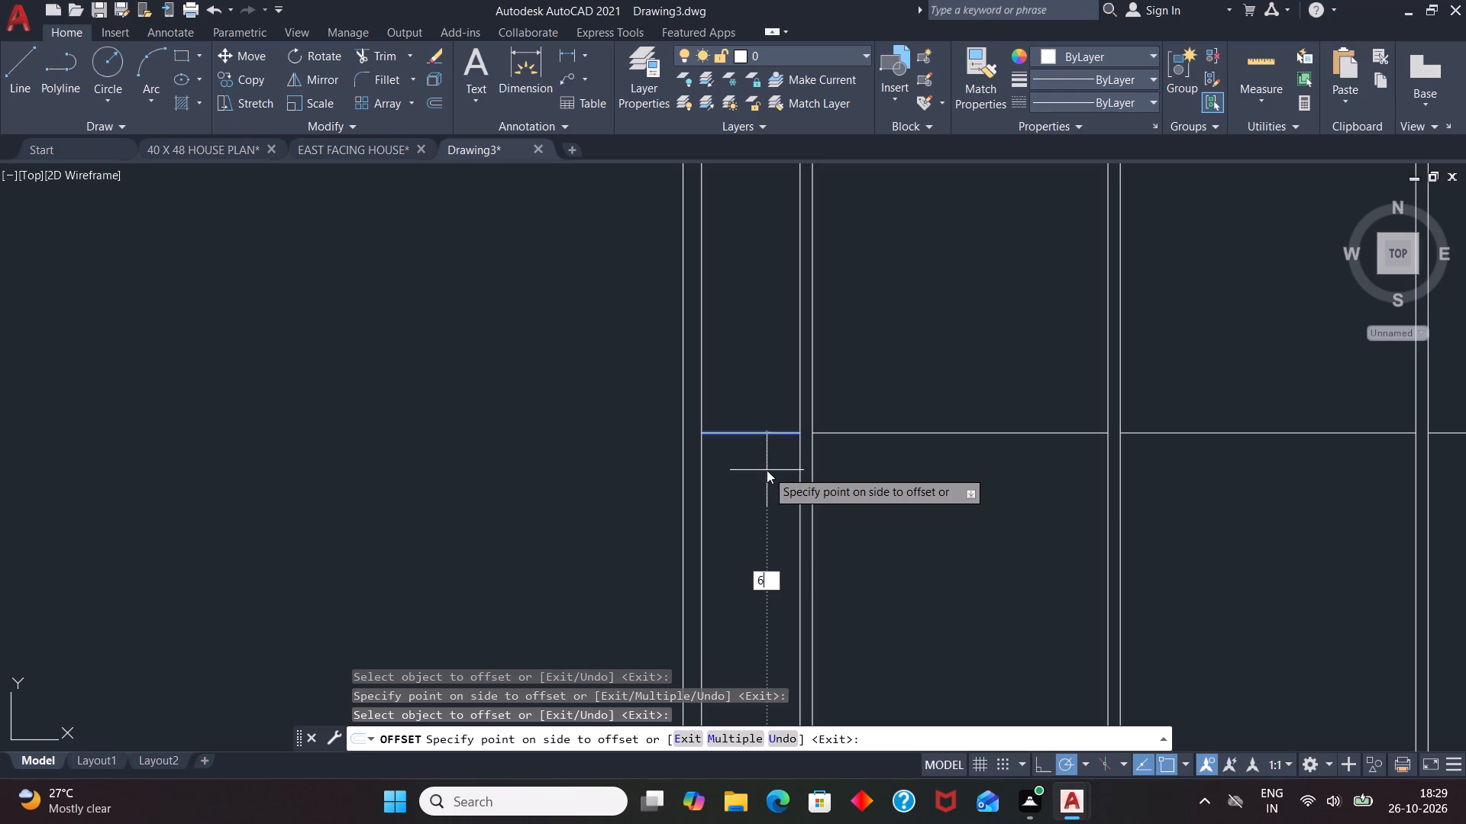
key(Return)
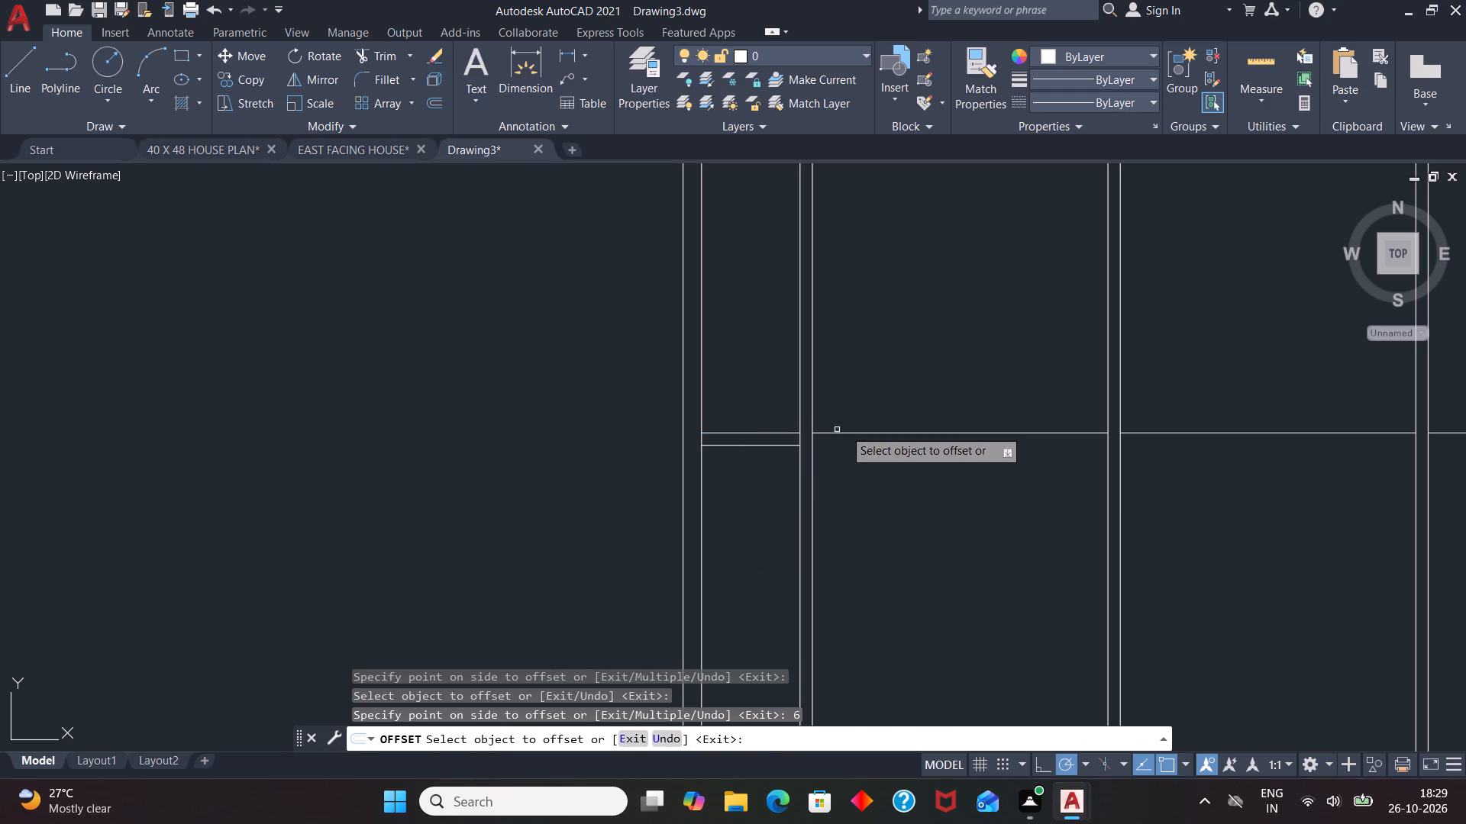
click(860, 431)
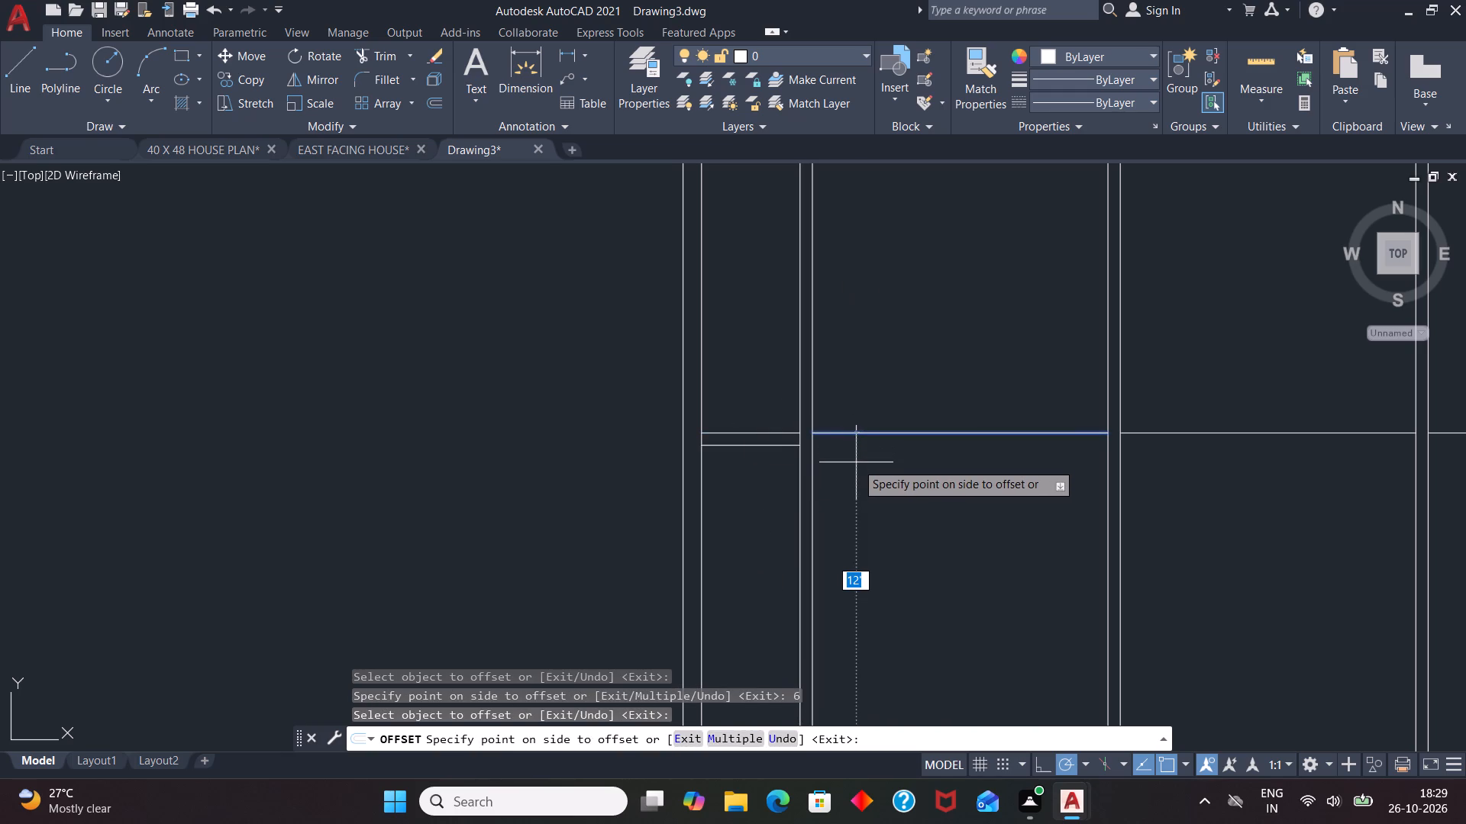
key(6)
key(Return)
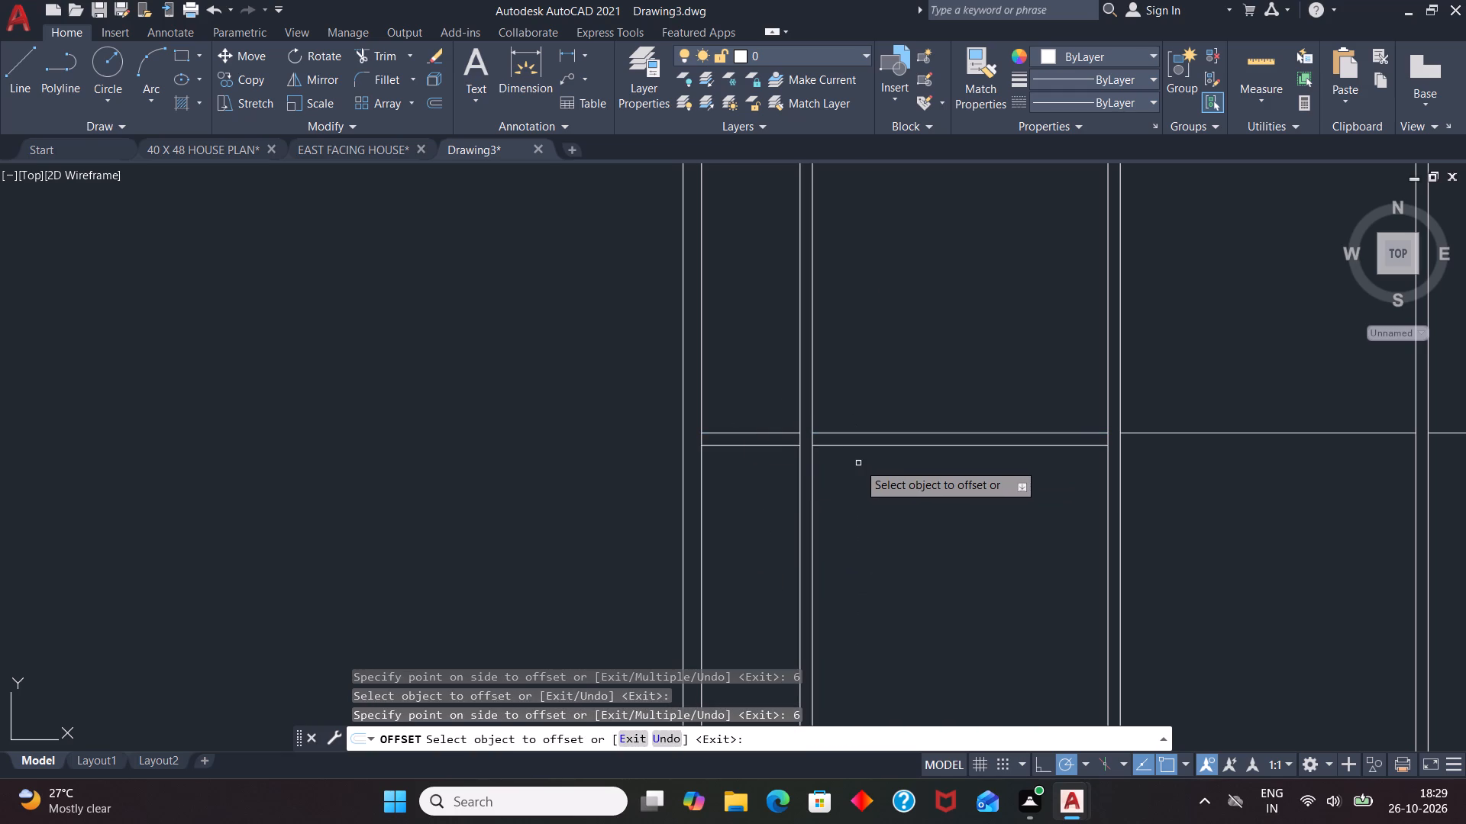
Offset the horizontal partition line 6" downward in the two bays right of the middle partition.
scroll(660, 286, down, 2)
scroll(873, 369, up, 1)
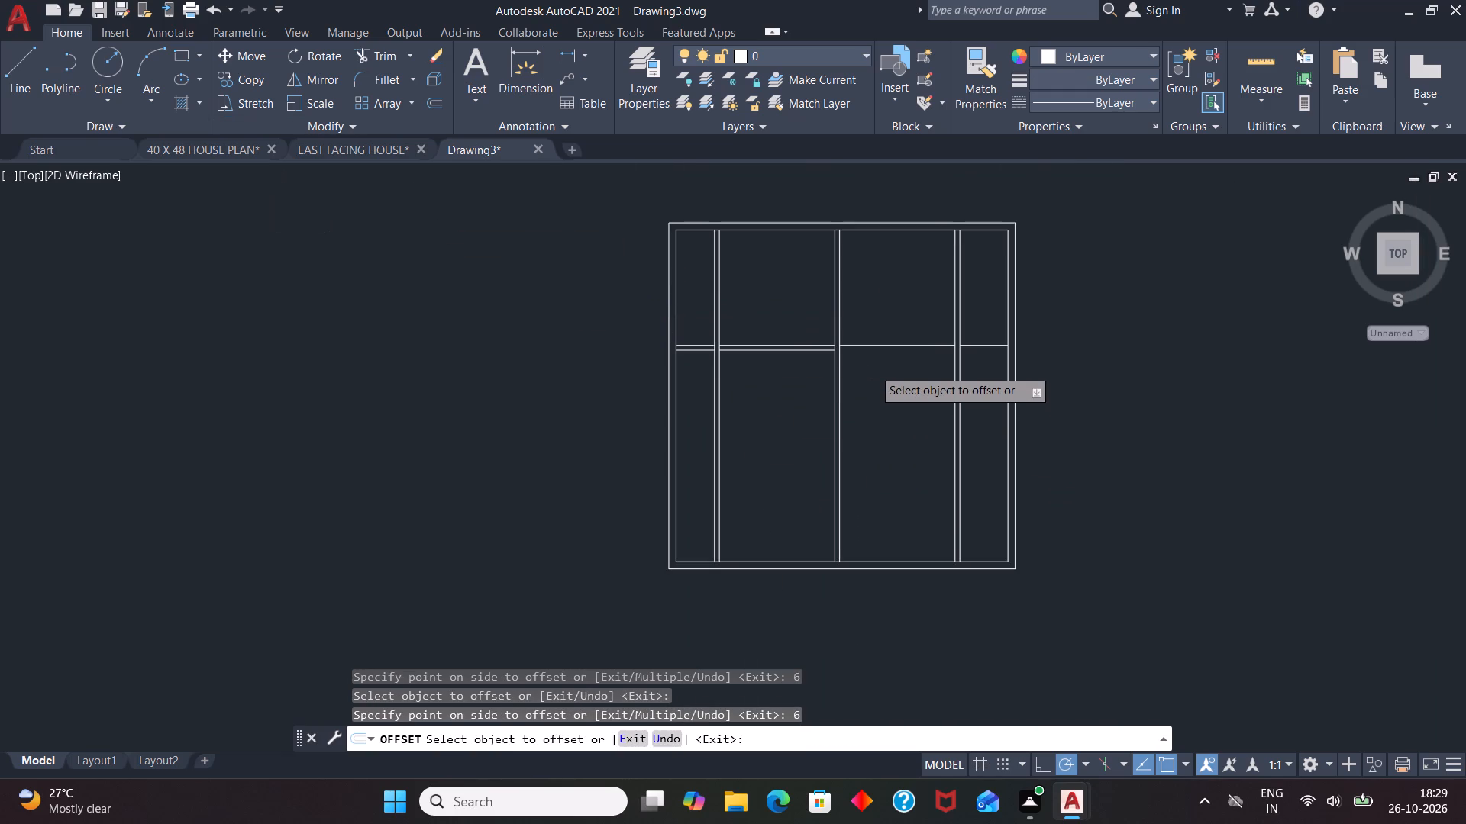
scroll(873, 369, up, 1)
drag(898, 310, 902, 322)
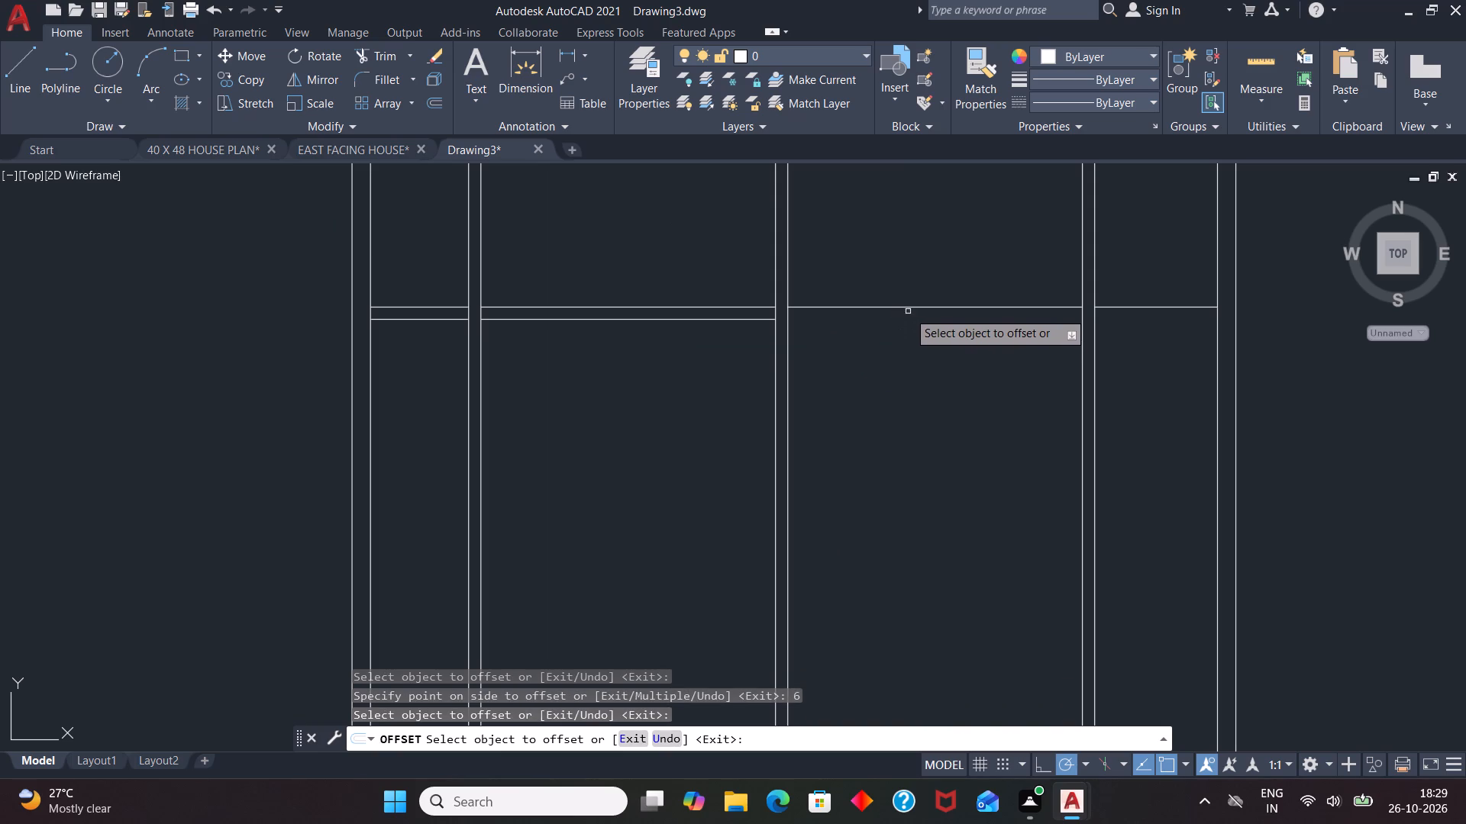
drag(909, 308, 911, 323)
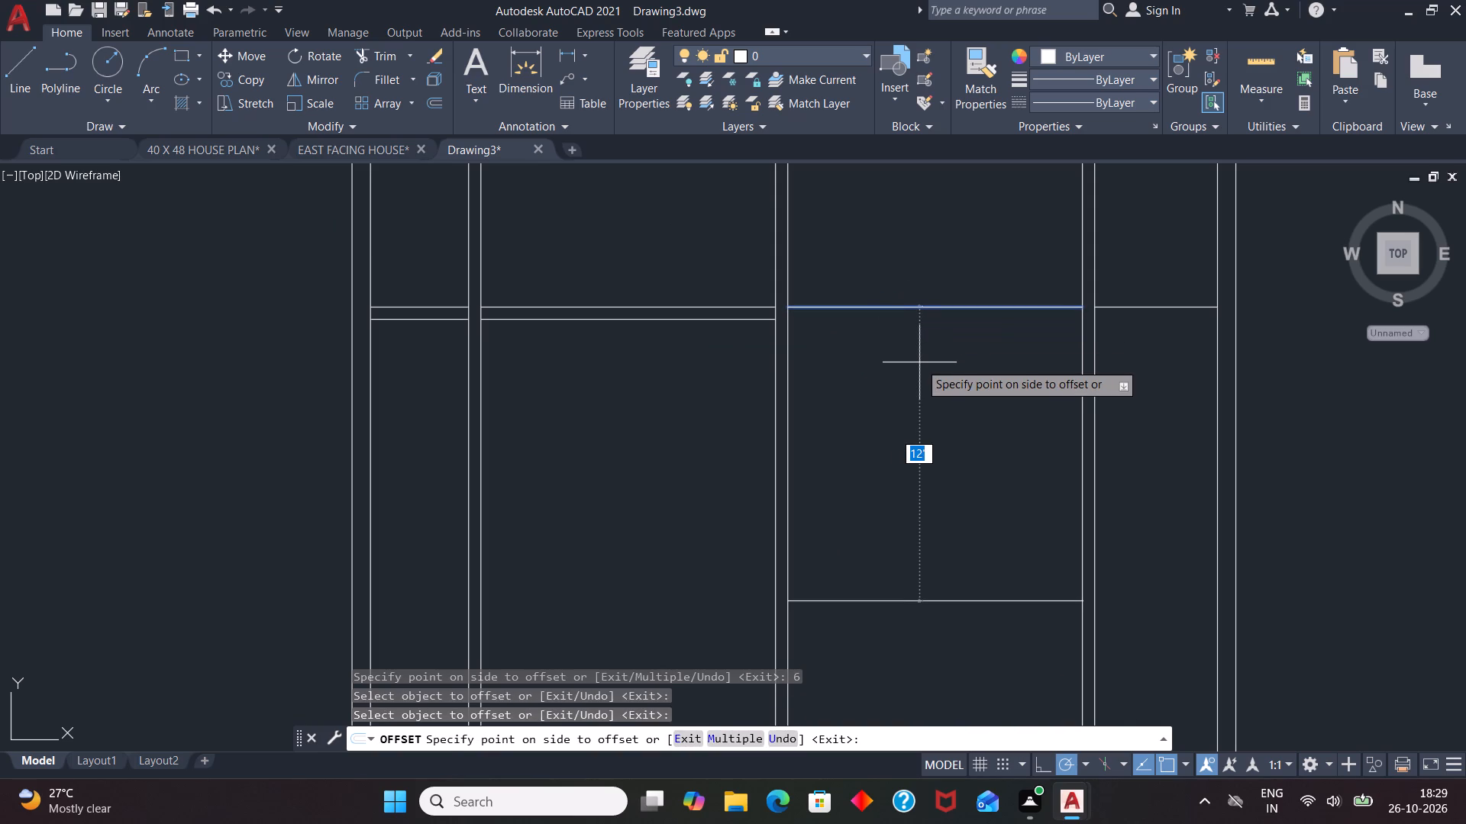
key(6)
key(Return)
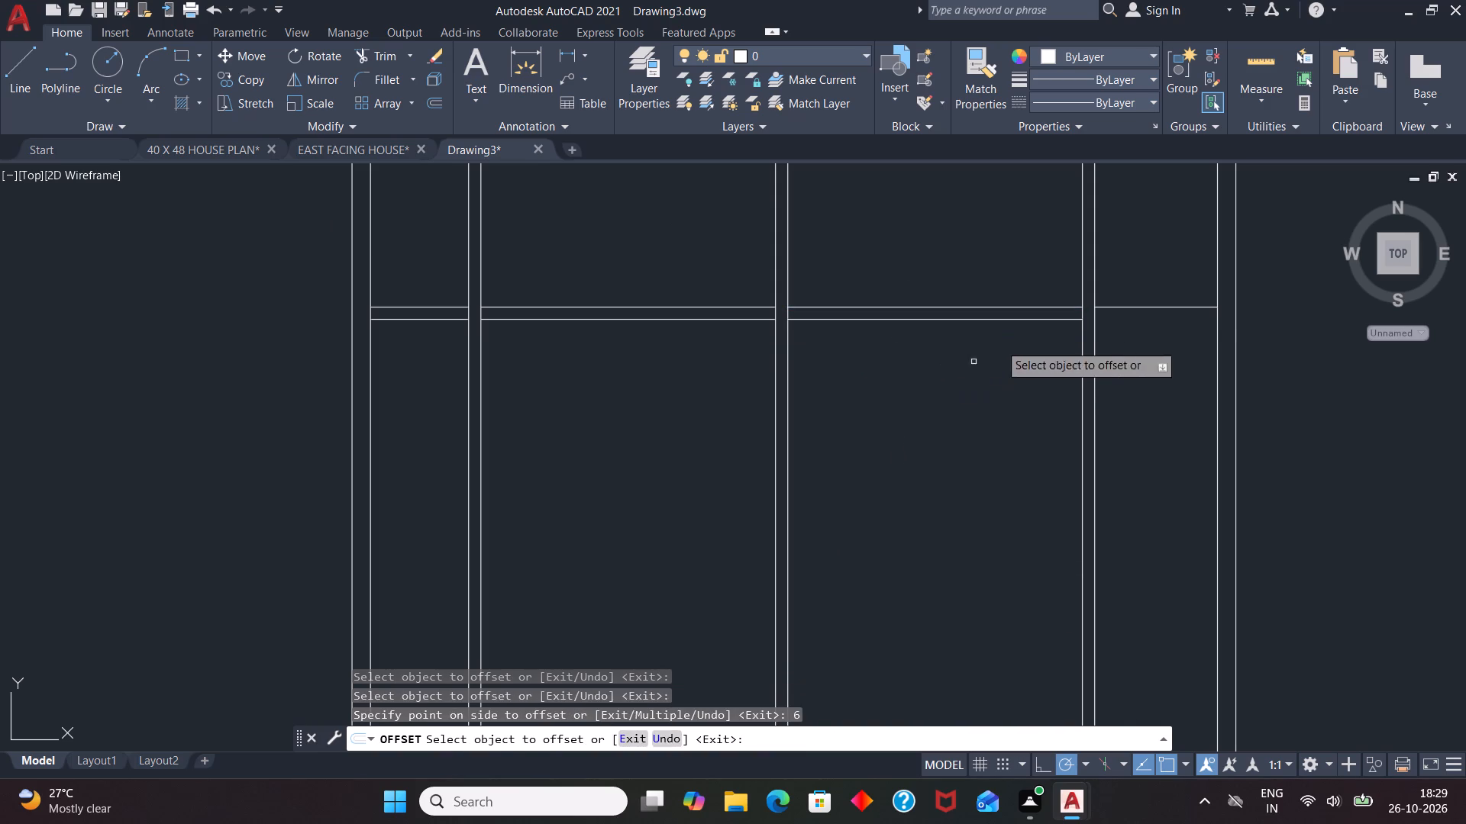
click(1126, 305)
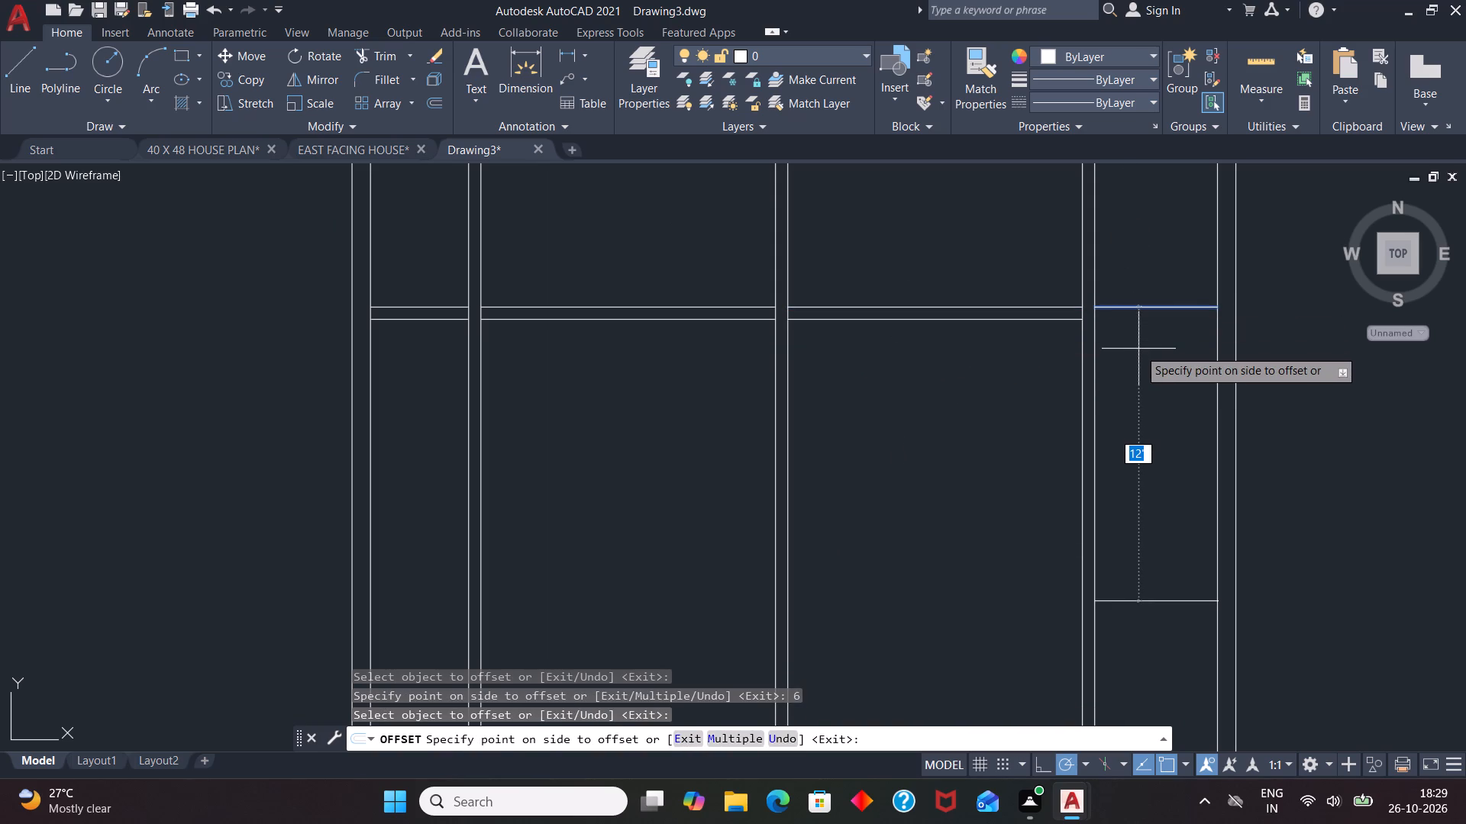
key(6)
key(Return)
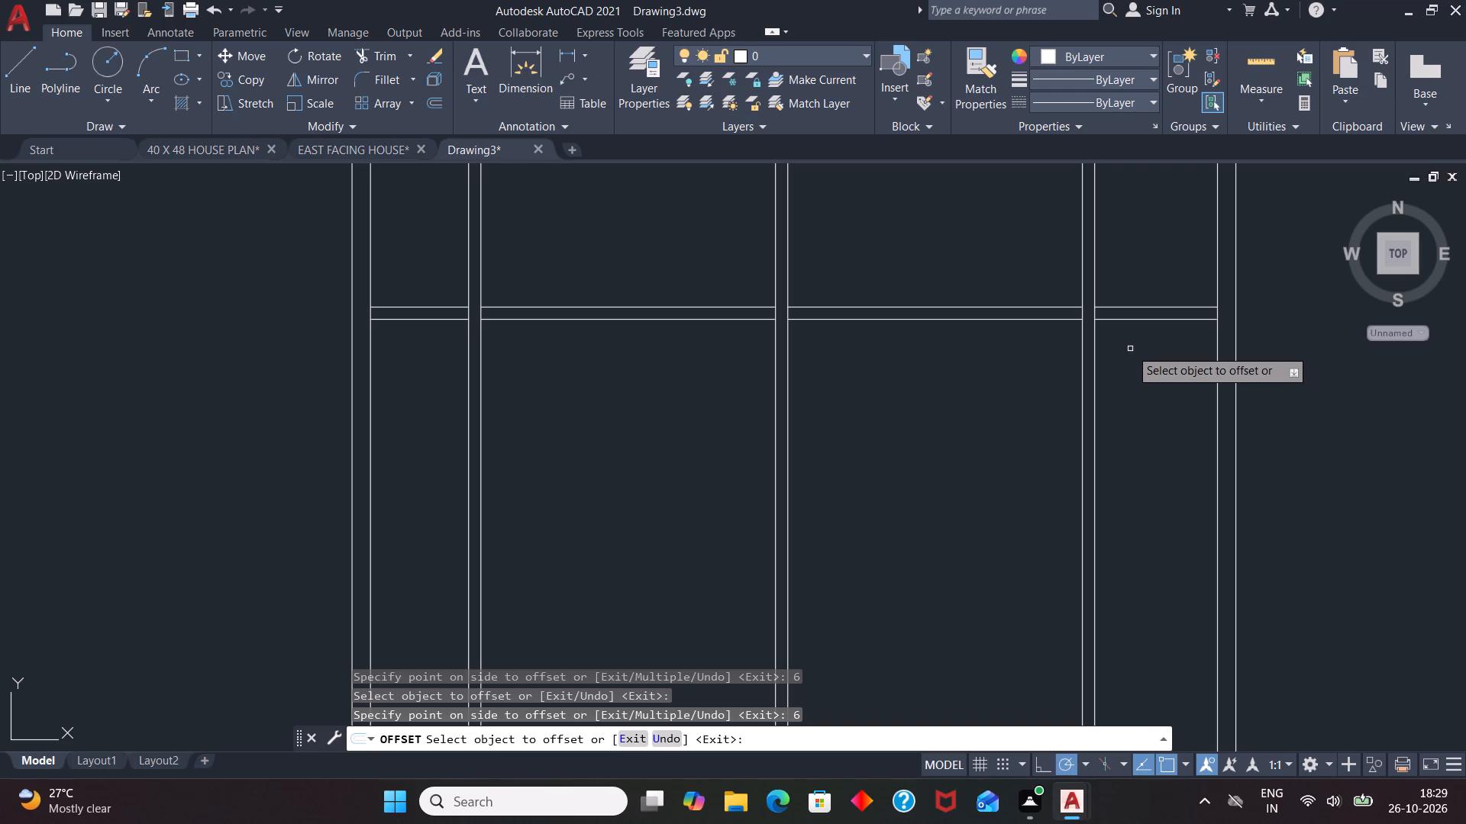
key(Escape)
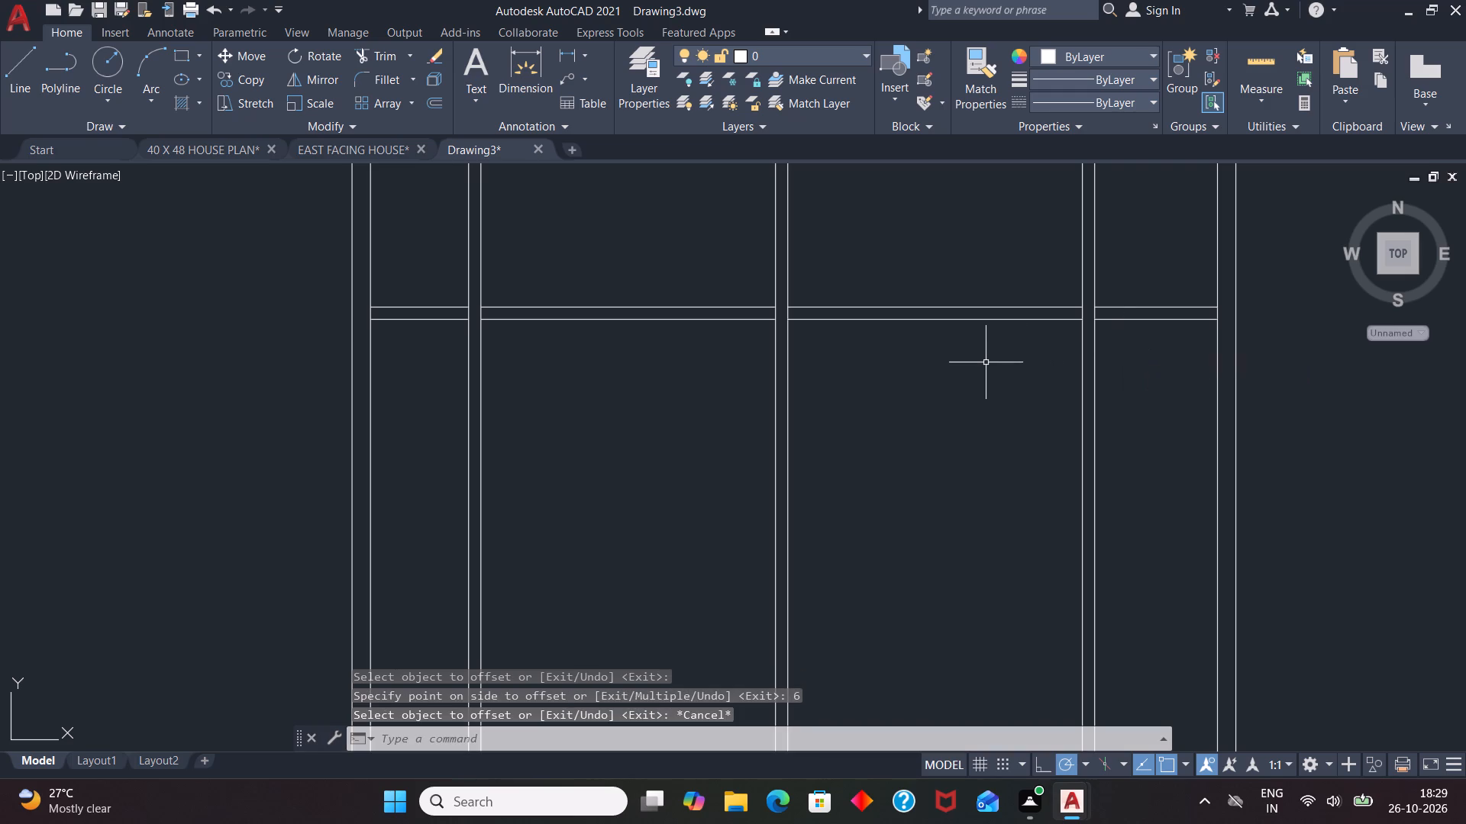
Trim the left inner wall line and both lines of the first vertical partition where the horizontal partition meets them.
scroll(633, 465, down, 2)
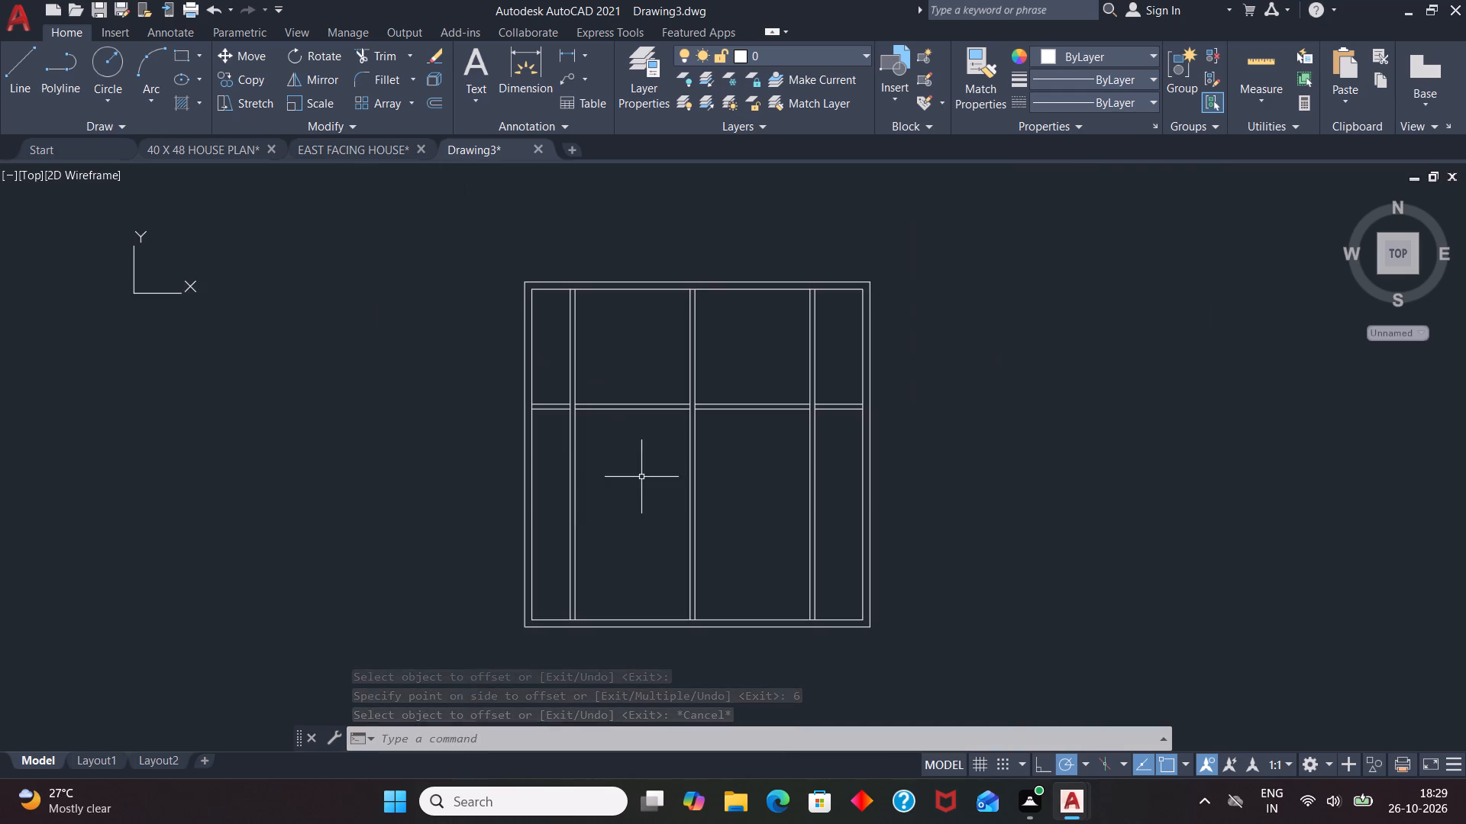
scroll(502, 391, up, 2)
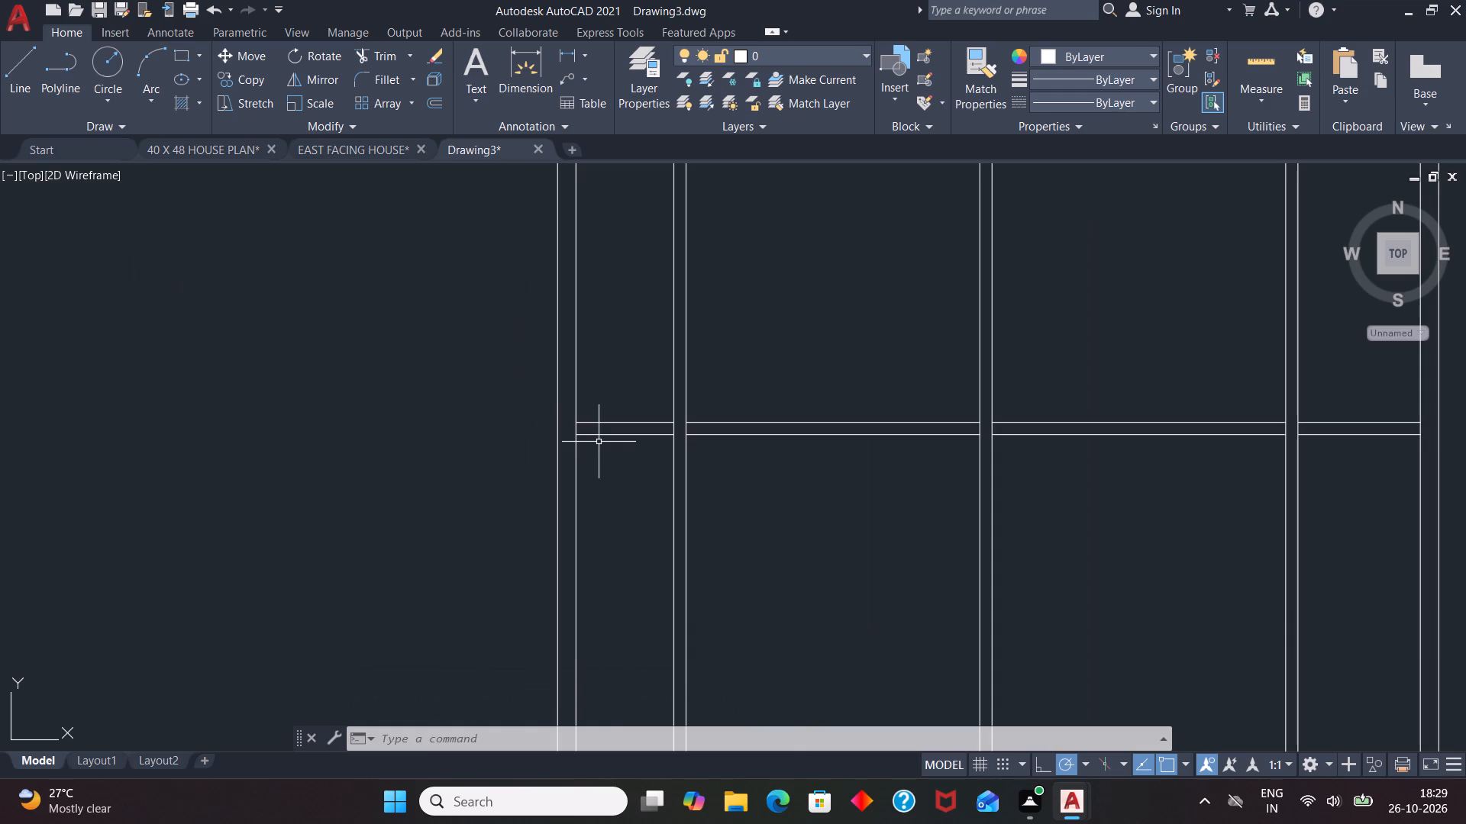
text(TR)
key(Return)
key(Return)
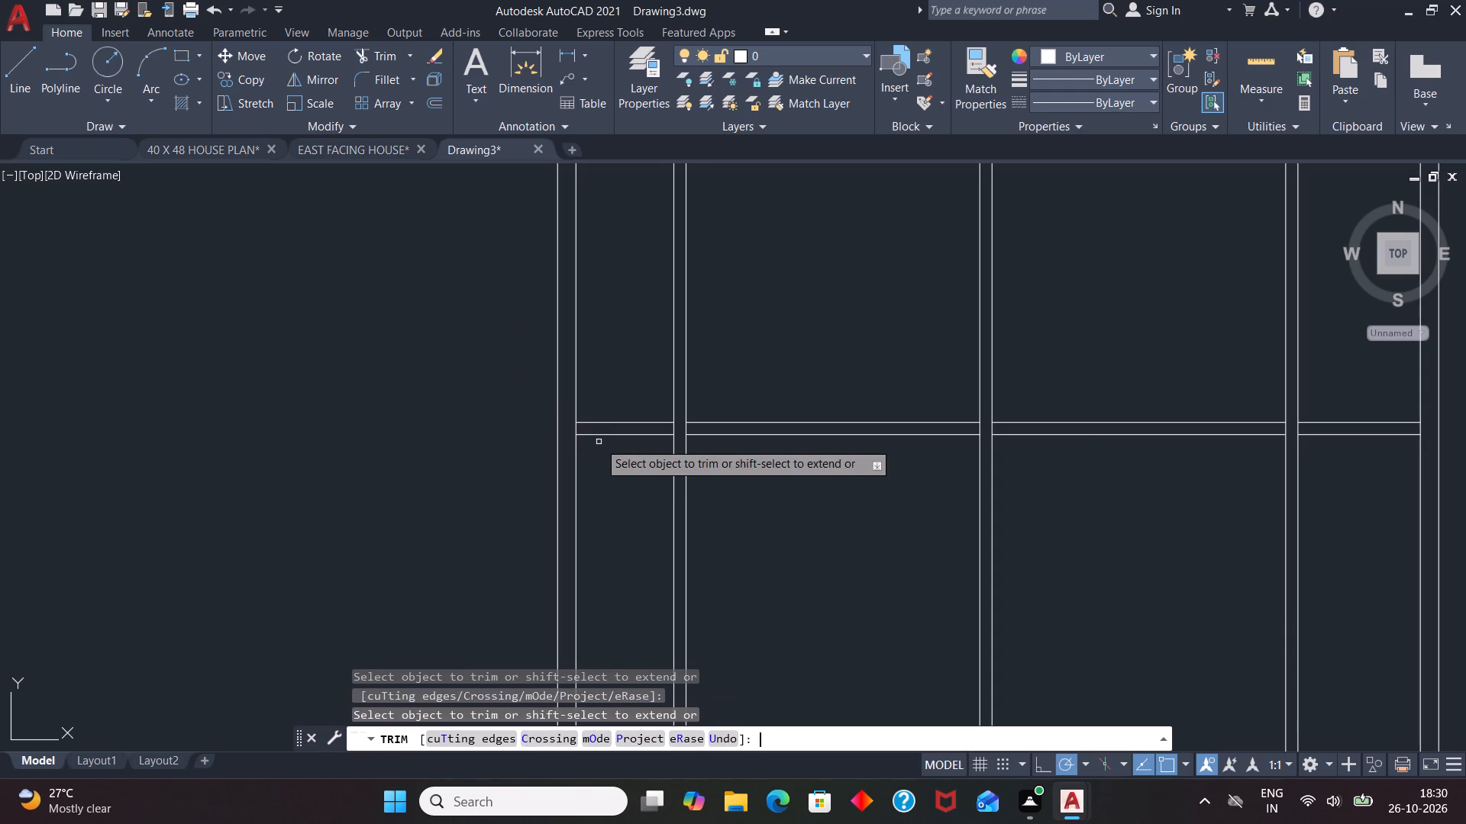
click(575, 429)
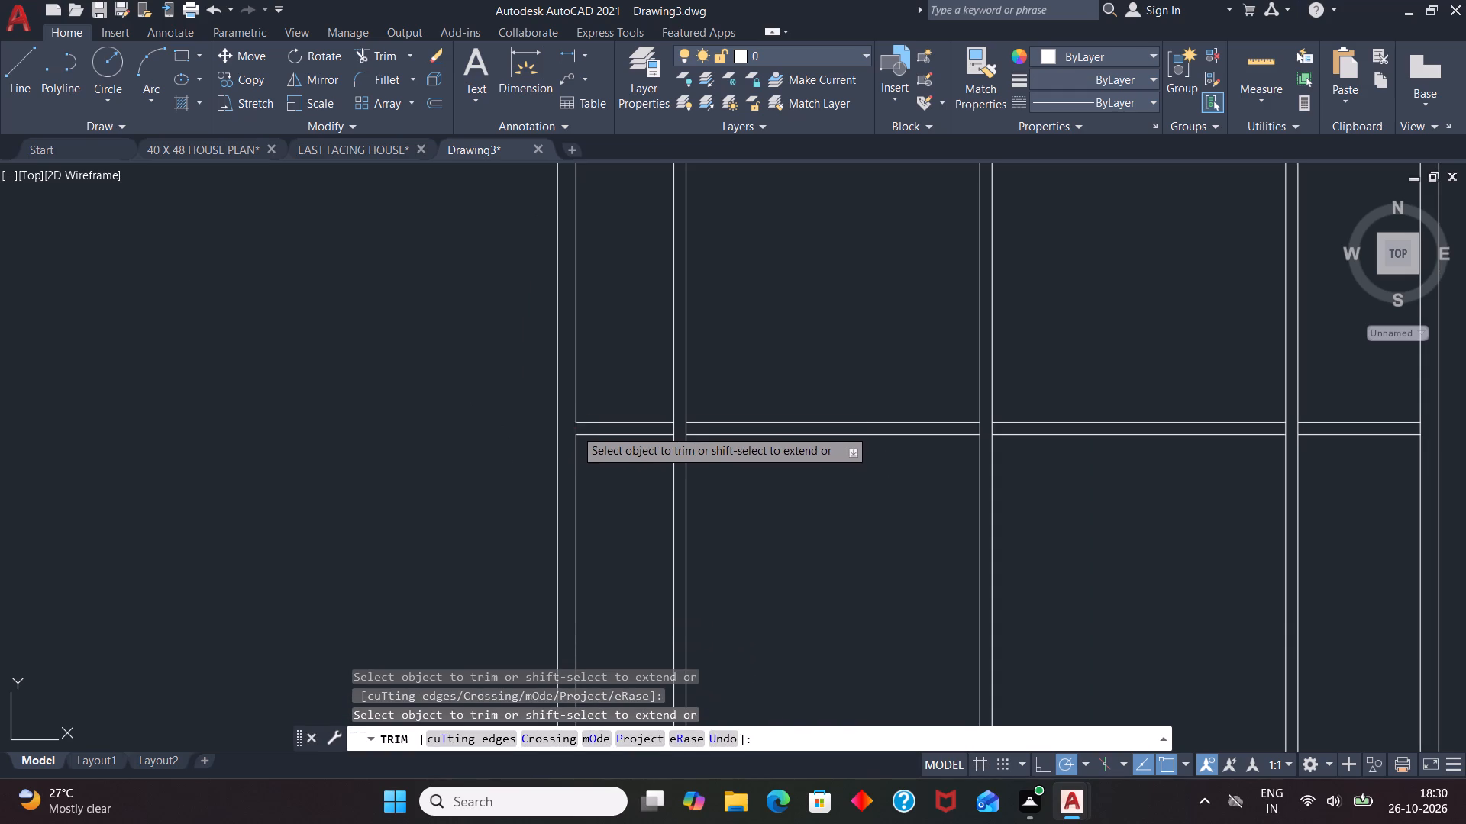
click(688, 428)
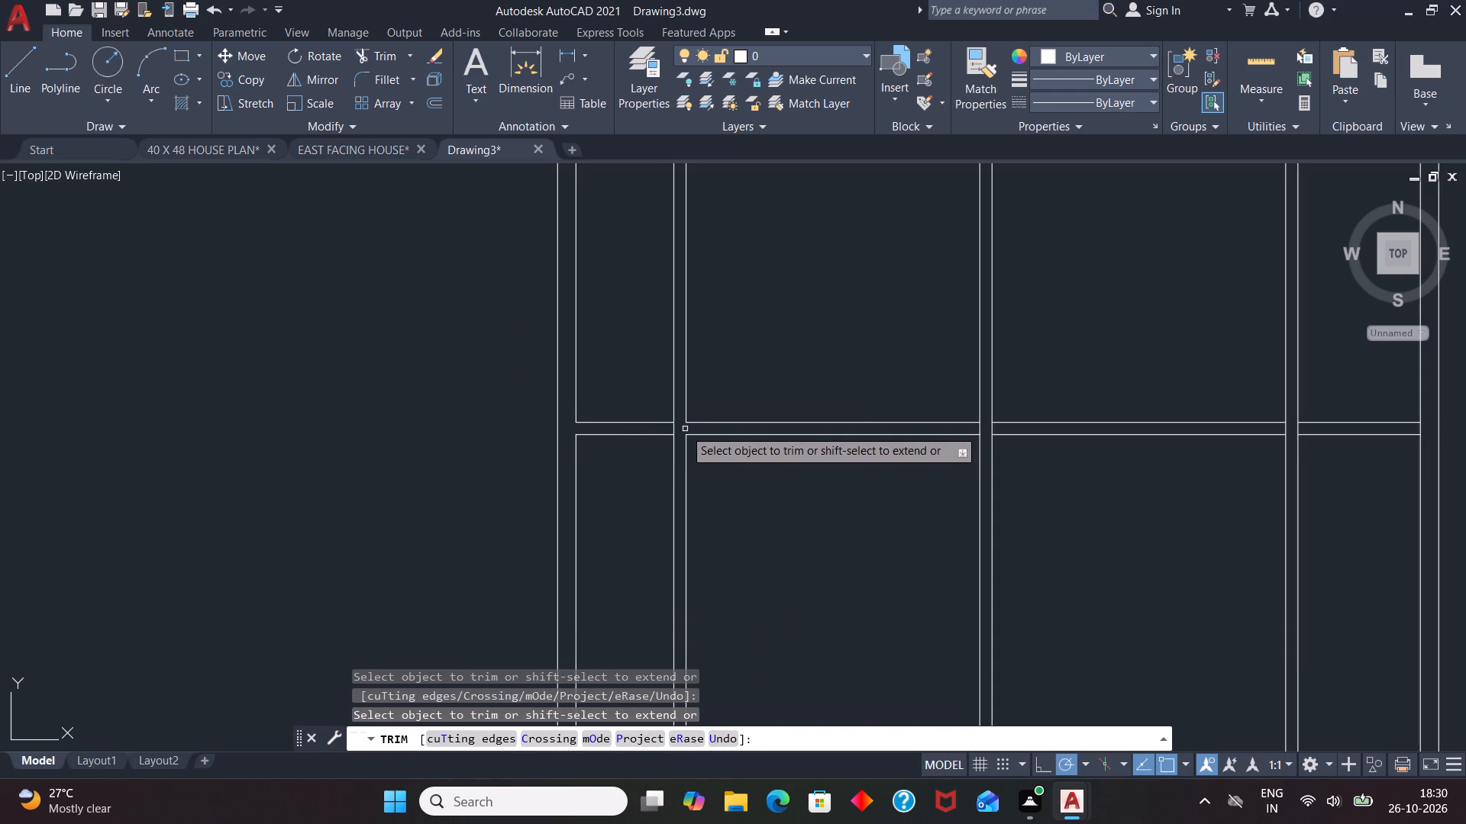
click(674, 429)
Trim the second and third vertical partitions and the right inner wall line where the horizontal partition meets them.
scroll(1022, 438, up, 4)
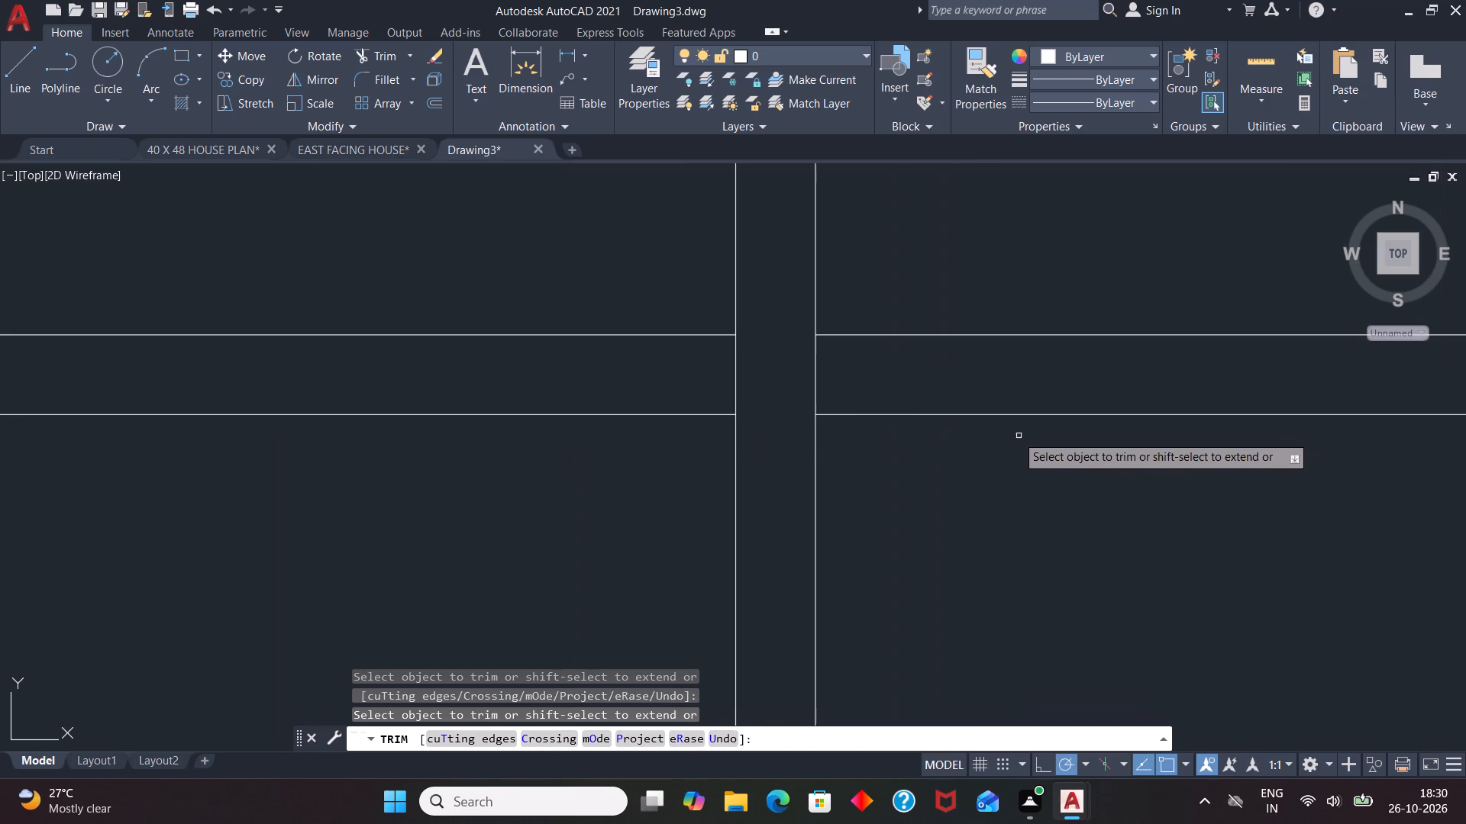
drag(902, 384, 699, 375)
scroll(696, 374, down, 2)
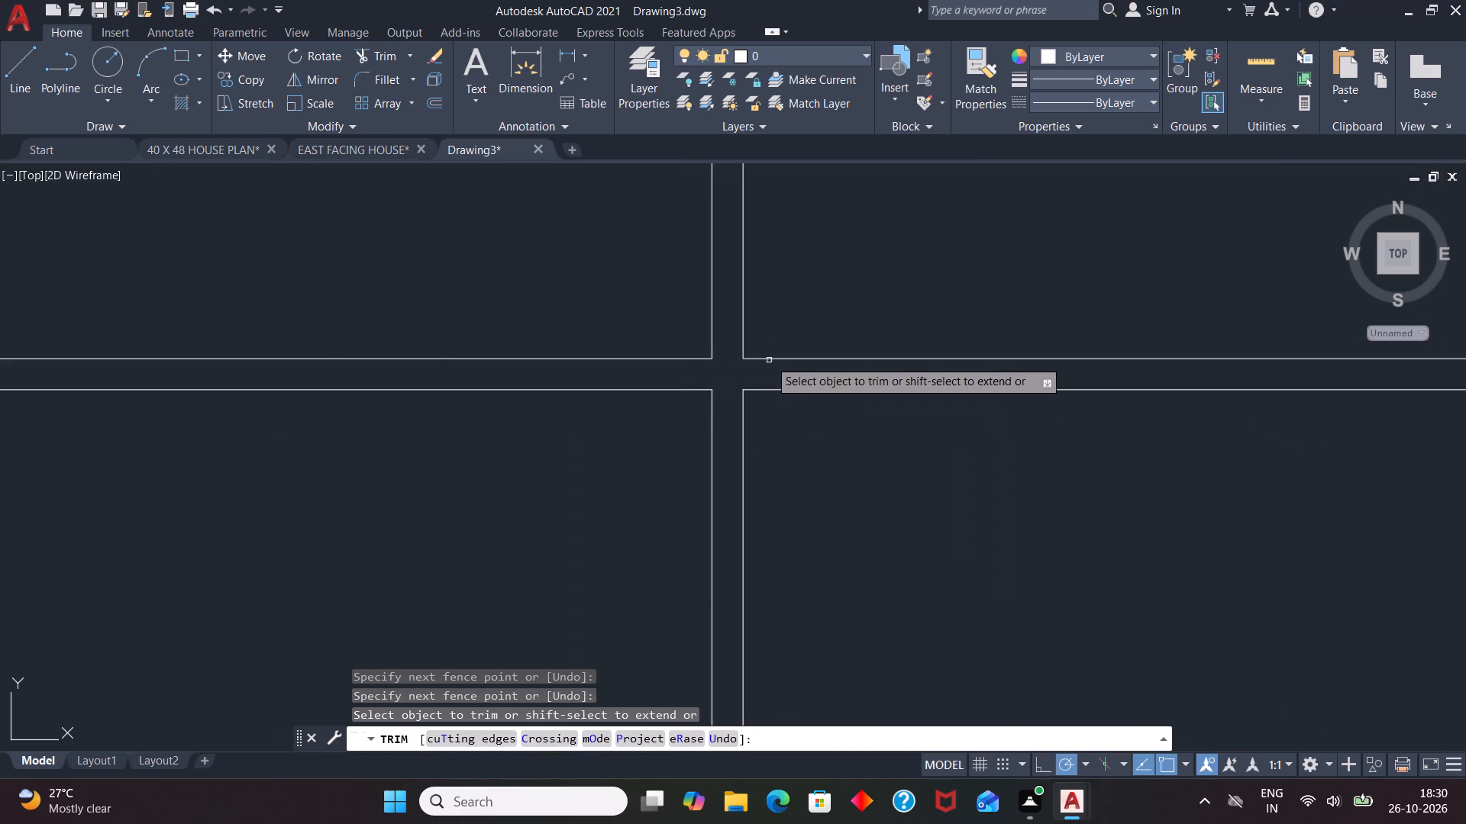
scroll(743, 358, down, 5)
scroll(812, 369, up, 6)
drag(790, 332, 693, 341)
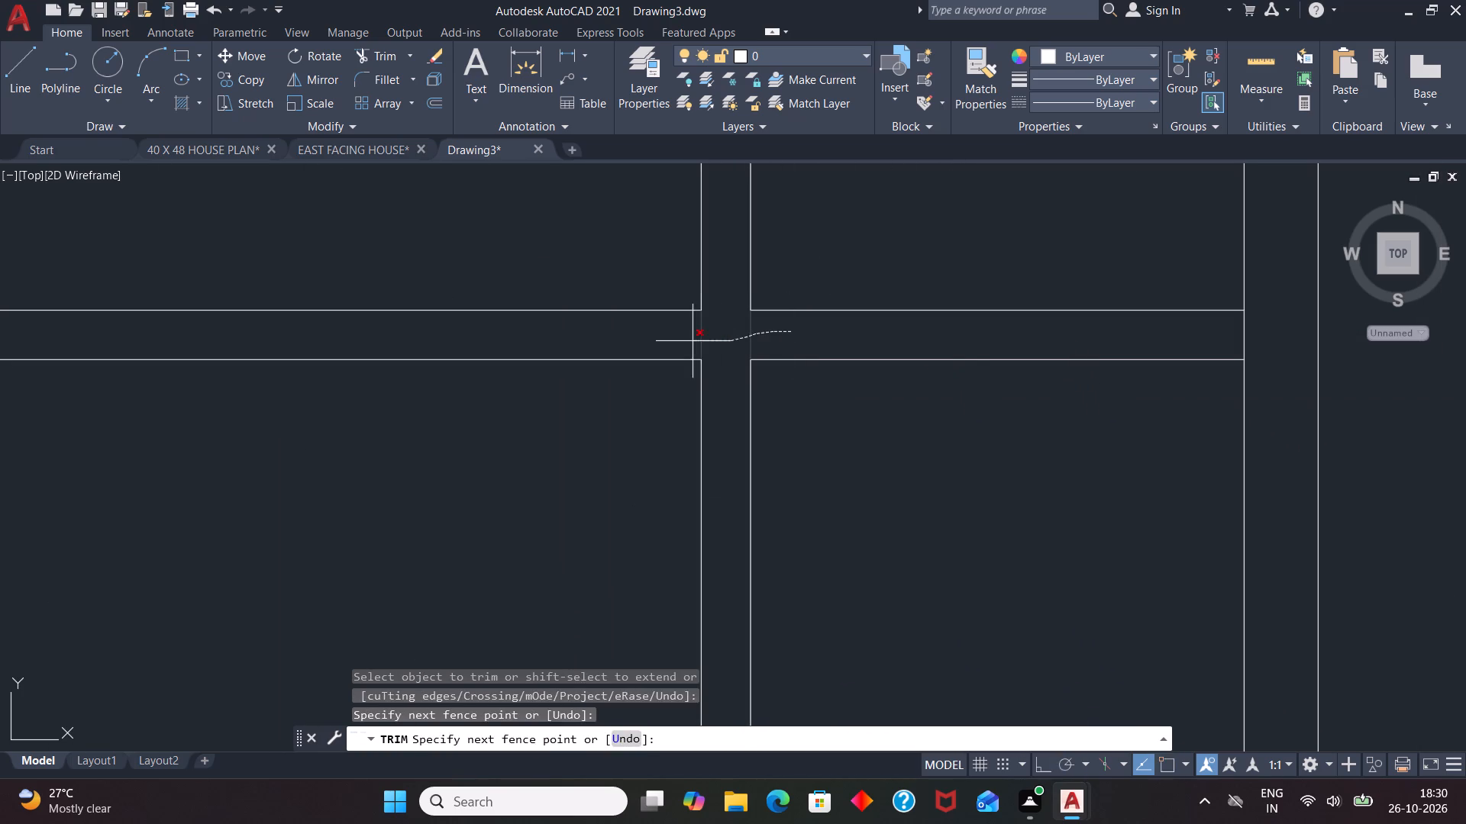
drag(693, 341, 689, 341)
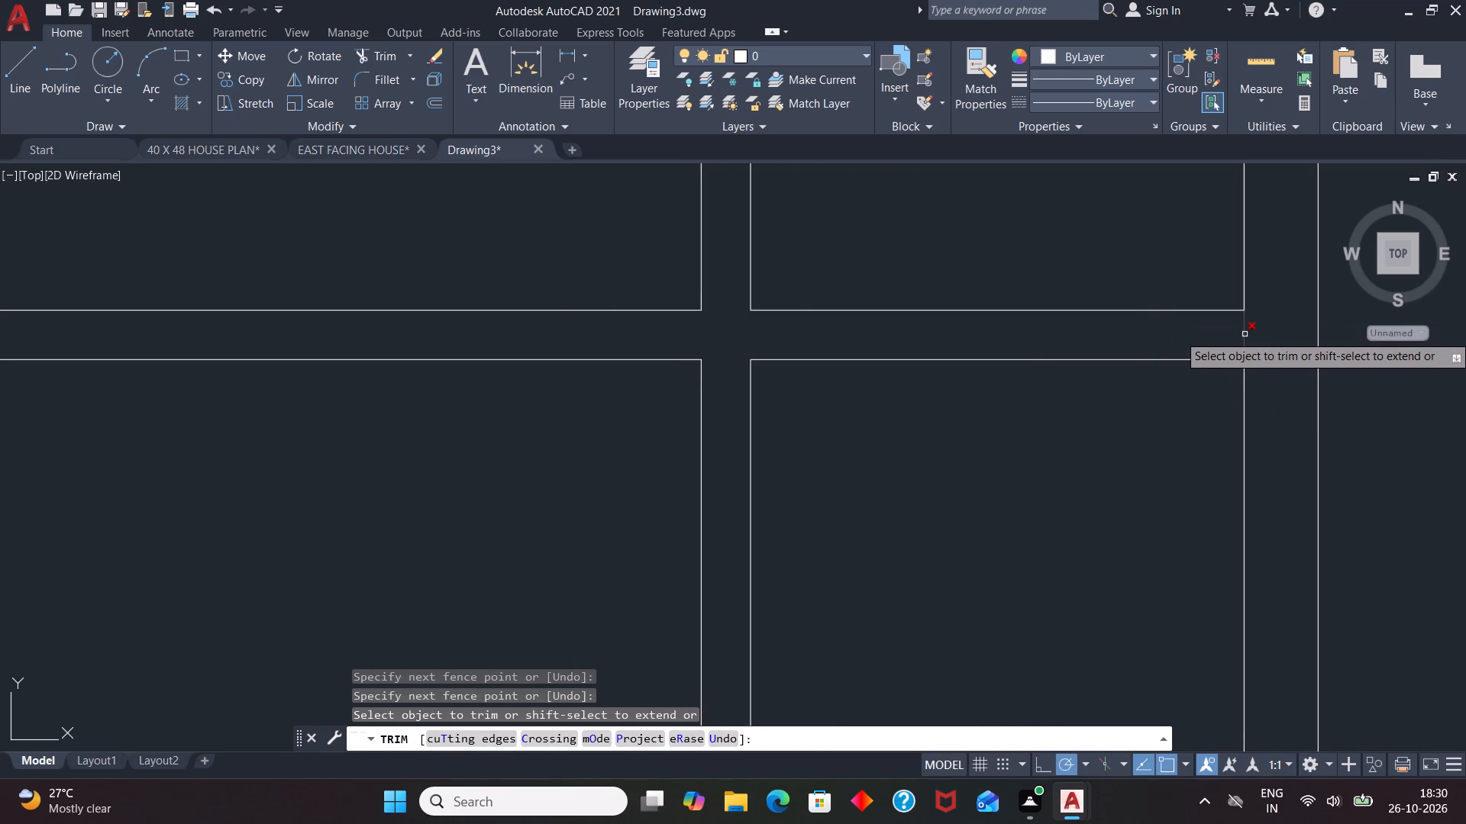
click(1245, 335)
key(Escape)
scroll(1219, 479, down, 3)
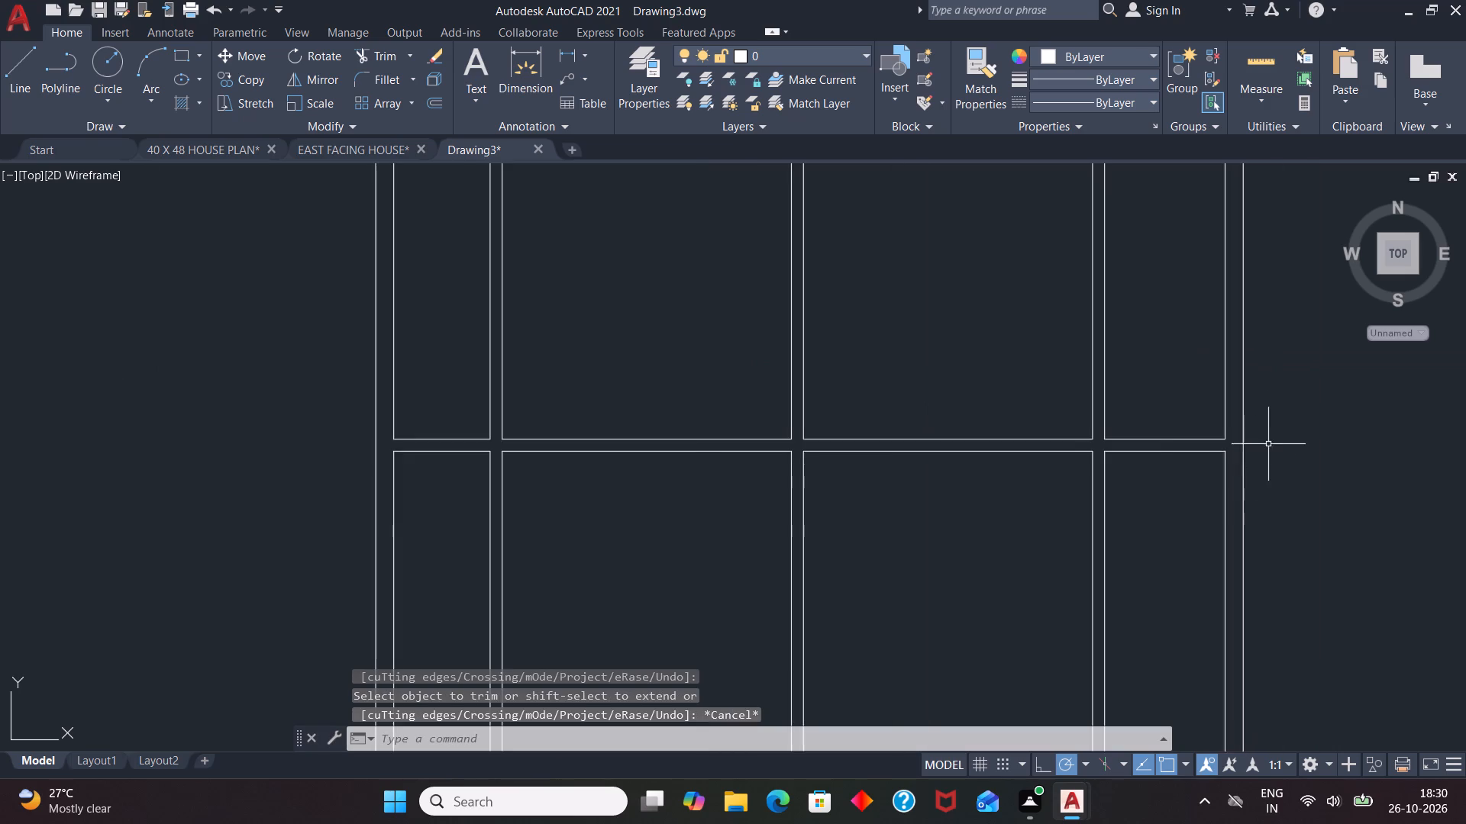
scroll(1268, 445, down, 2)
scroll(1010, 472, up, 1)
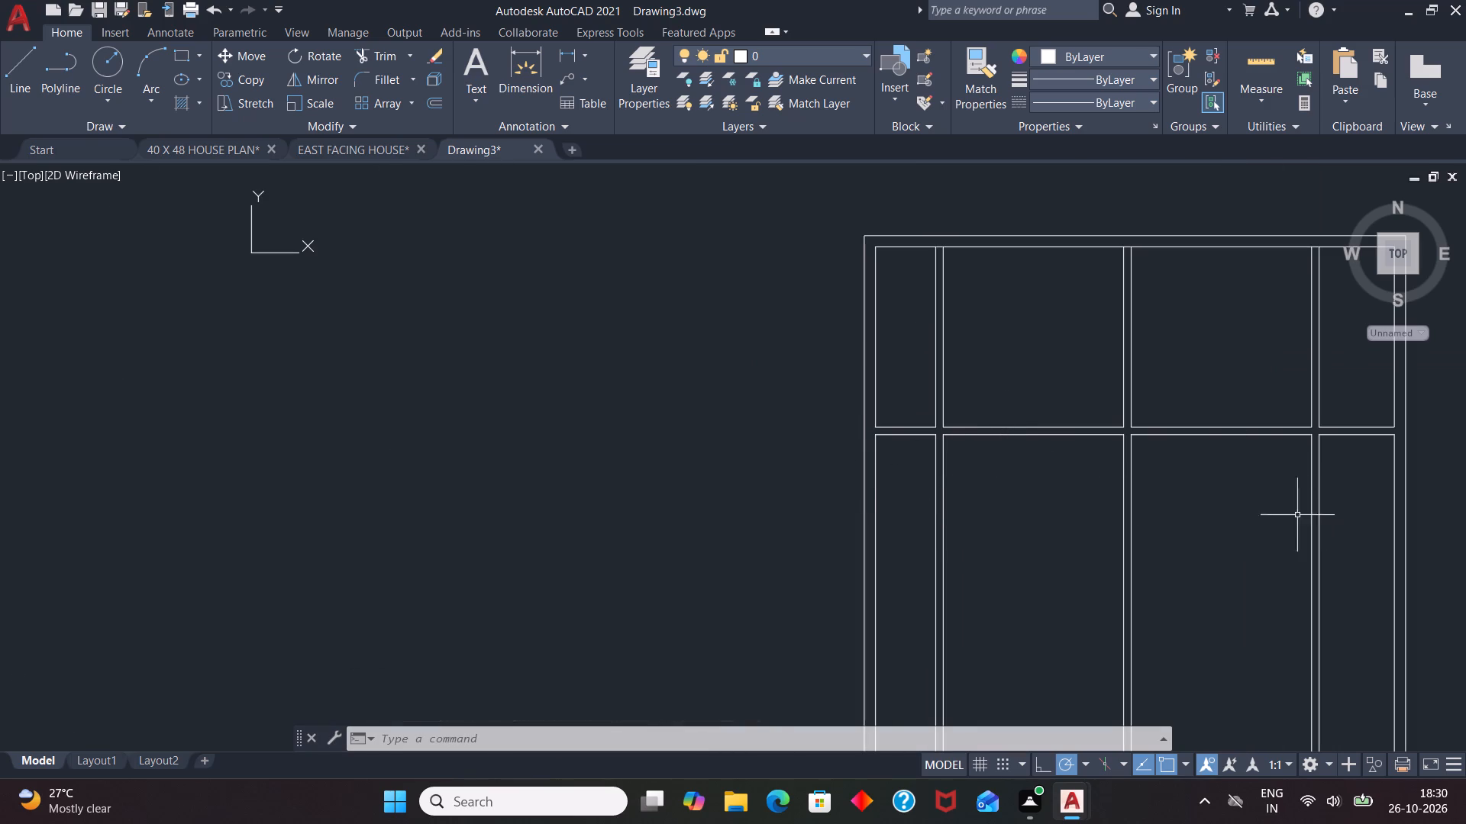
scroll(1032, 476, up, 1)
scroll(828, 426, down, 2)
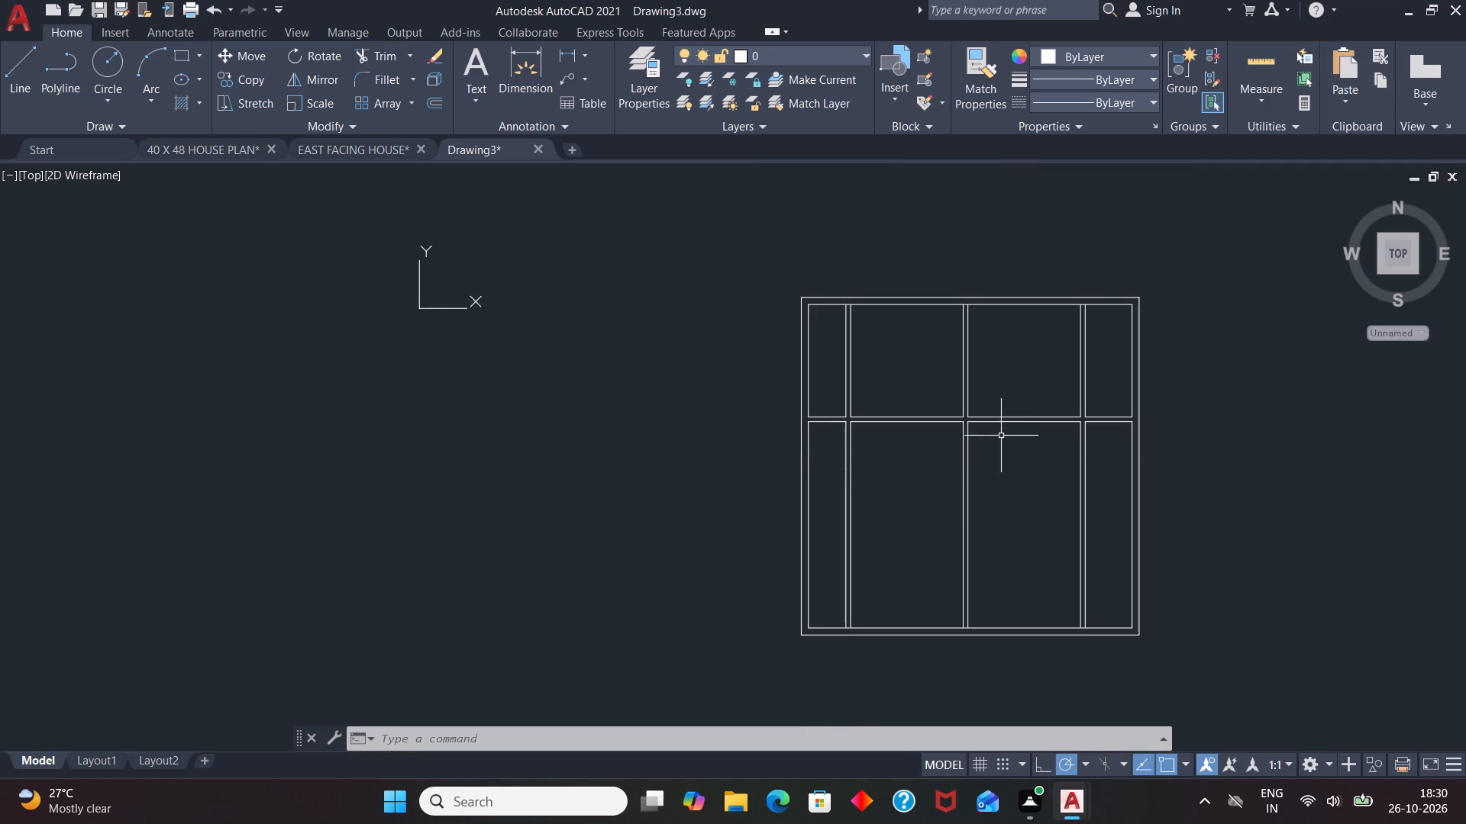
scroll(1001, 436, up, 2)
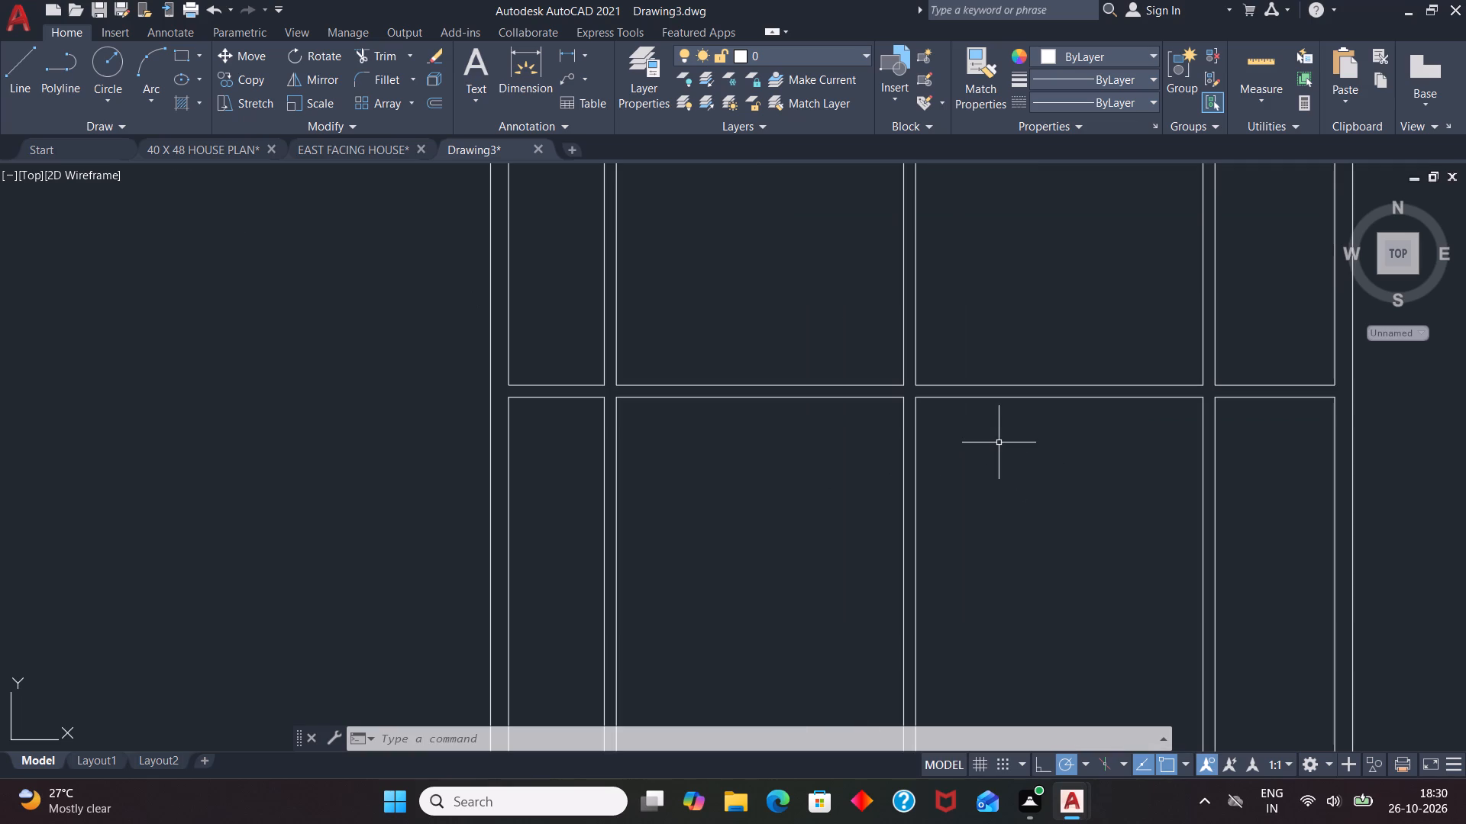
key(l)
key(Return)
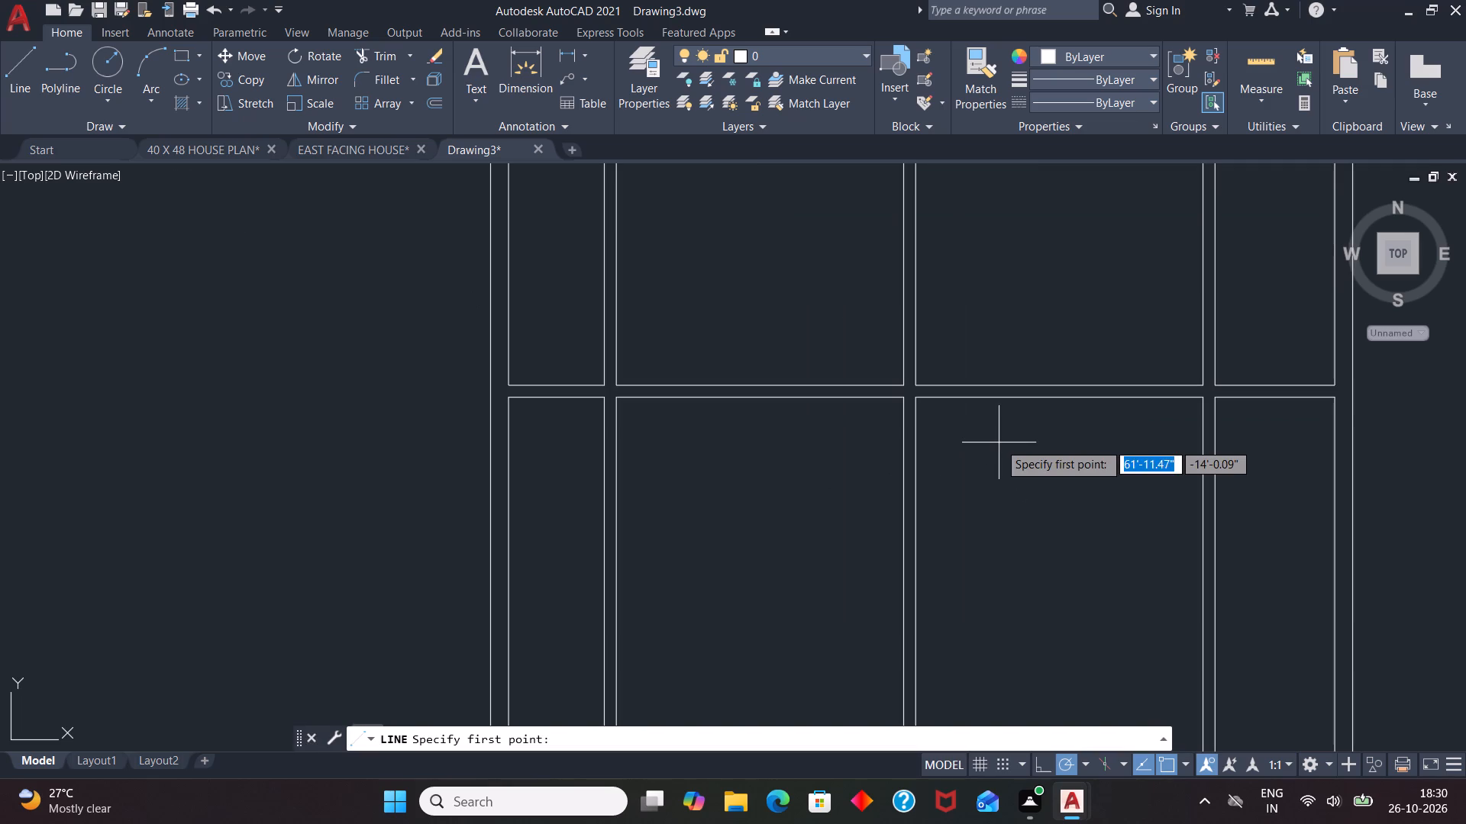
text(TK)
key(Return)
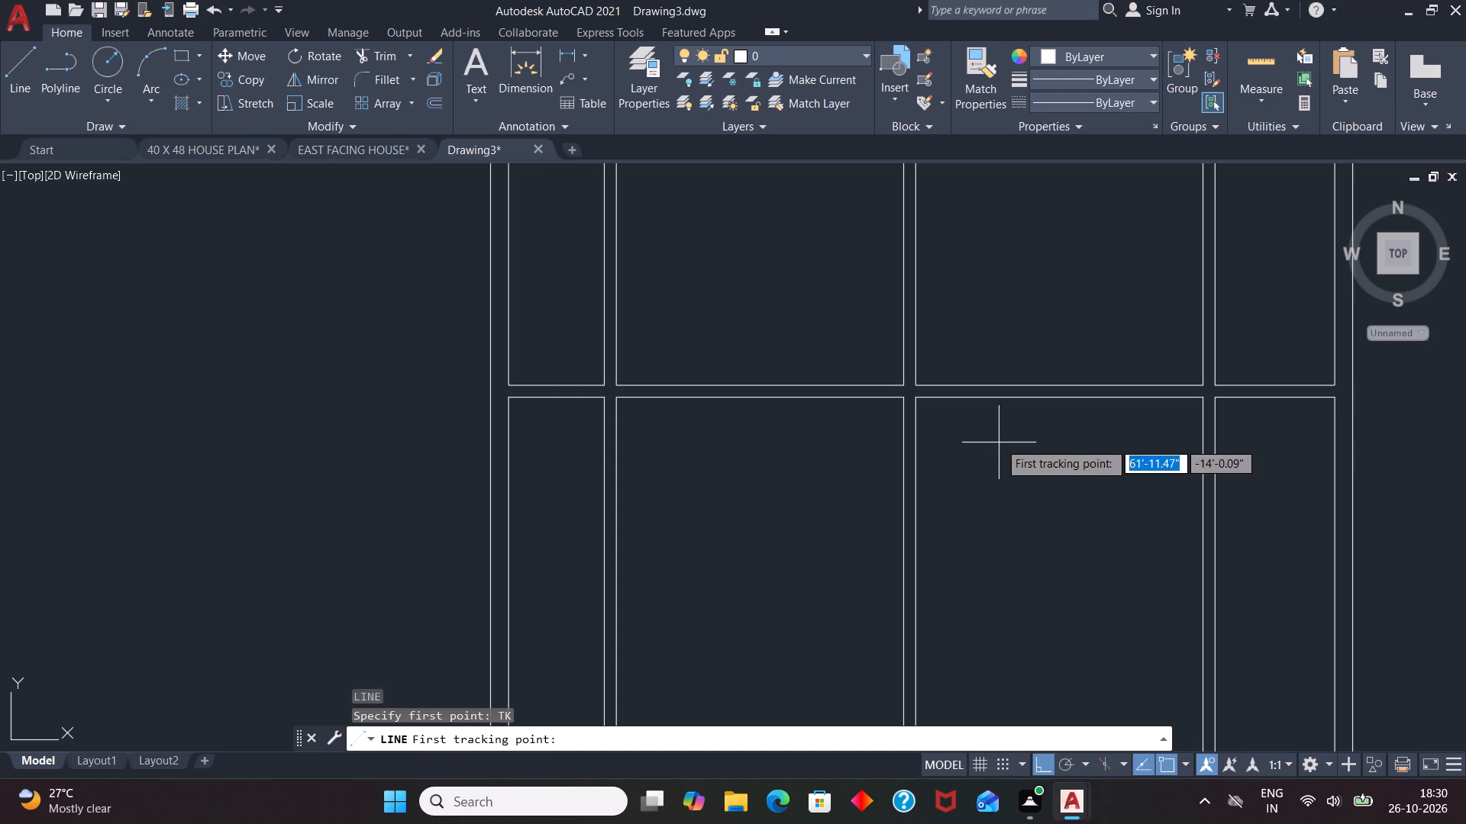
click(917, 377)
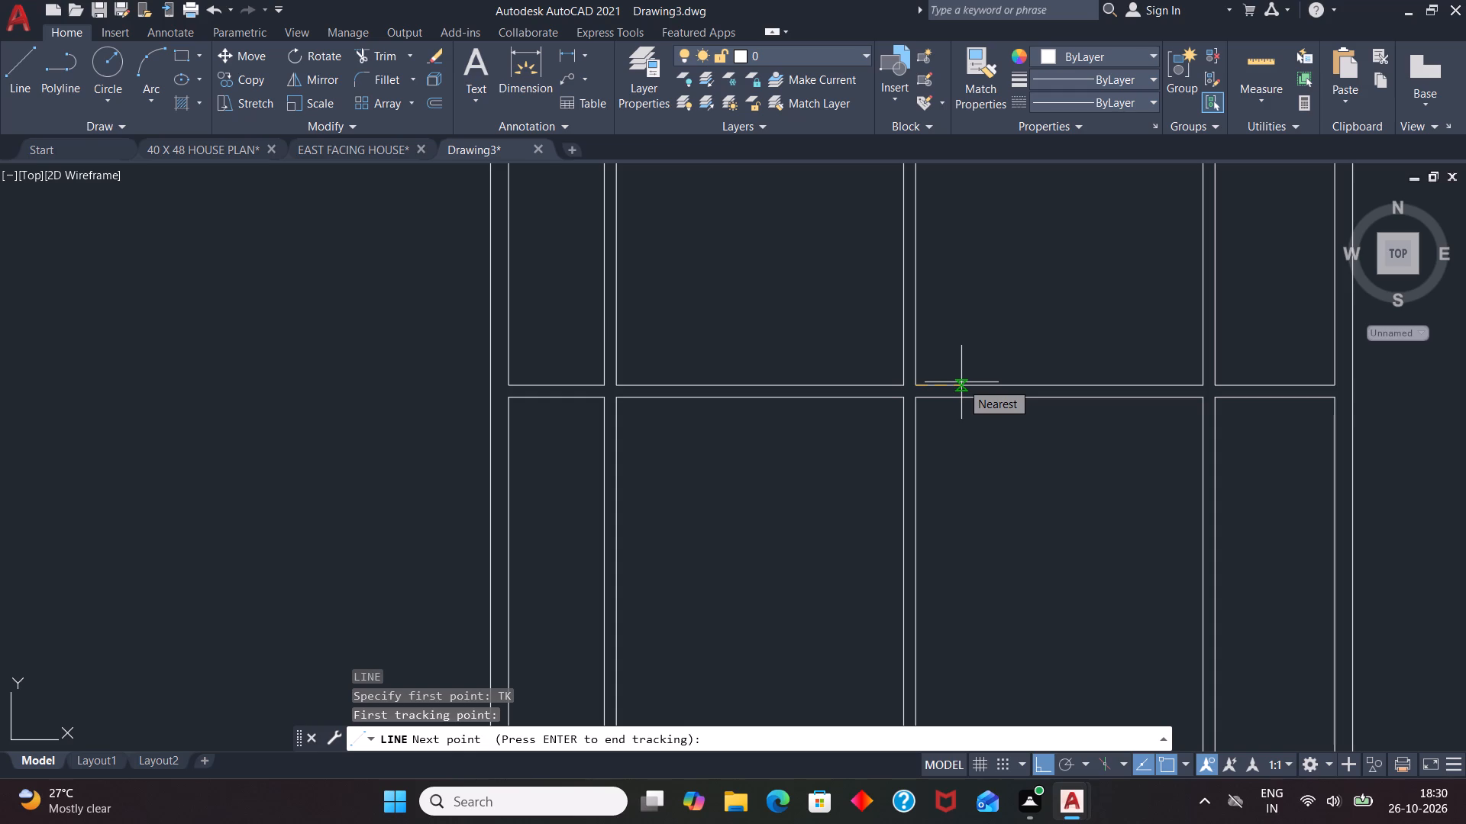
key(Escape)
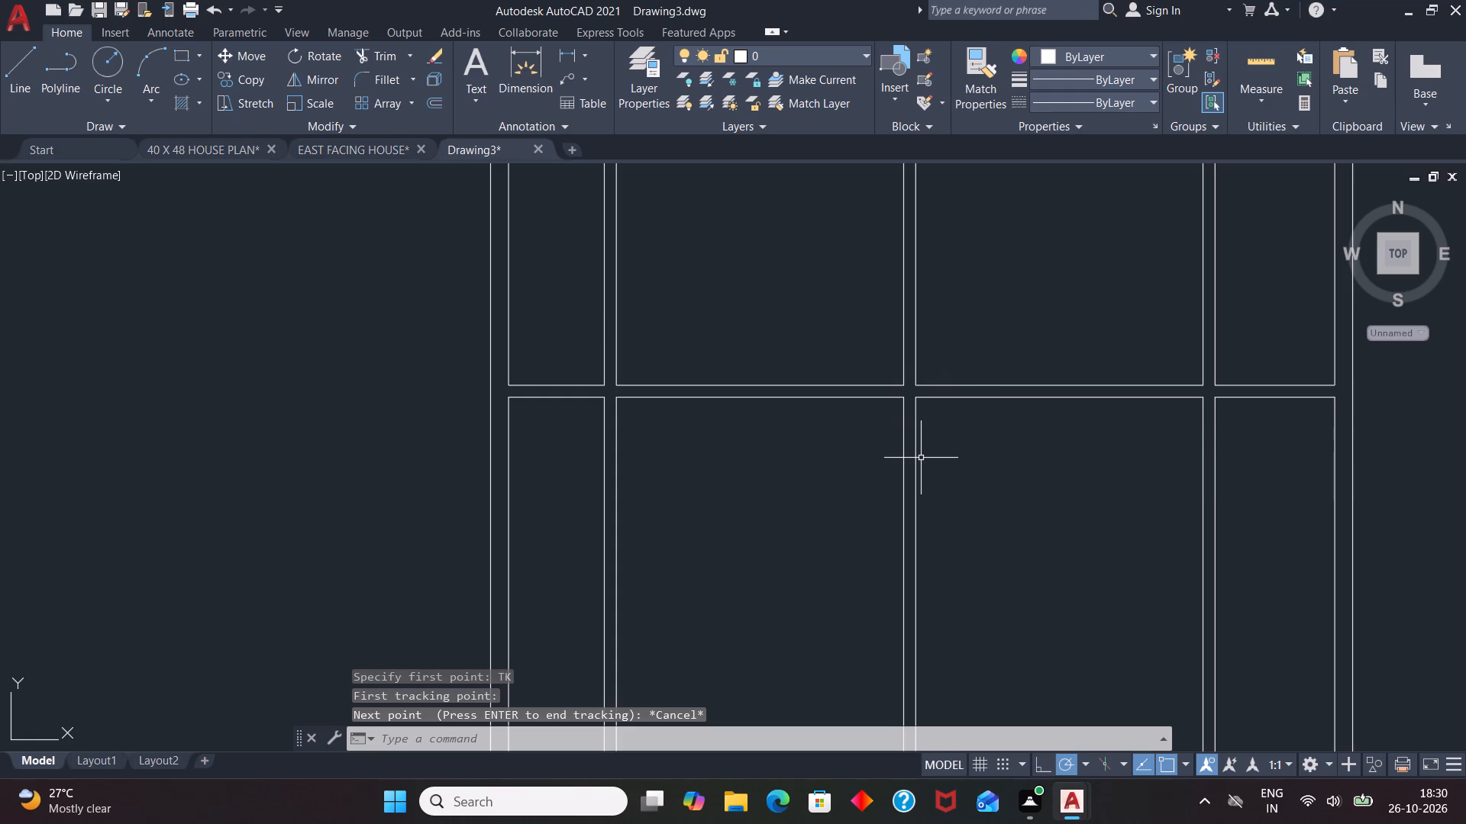
Join the four segments of the horizontal partition's lower line into one continuous line.
click(834, 399)
click(1047, 400)
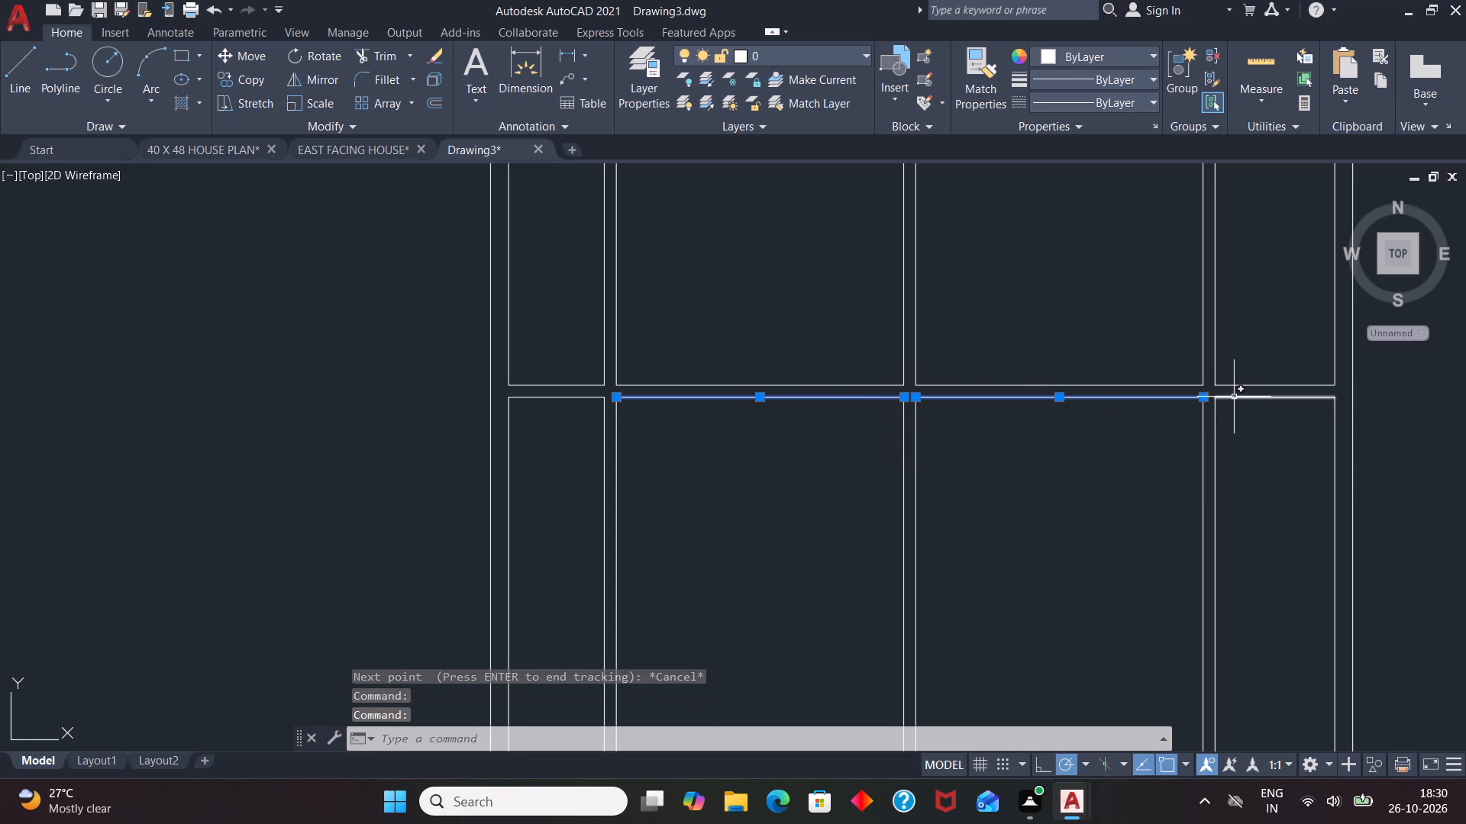
click(1238, 397)
click(556, 397)
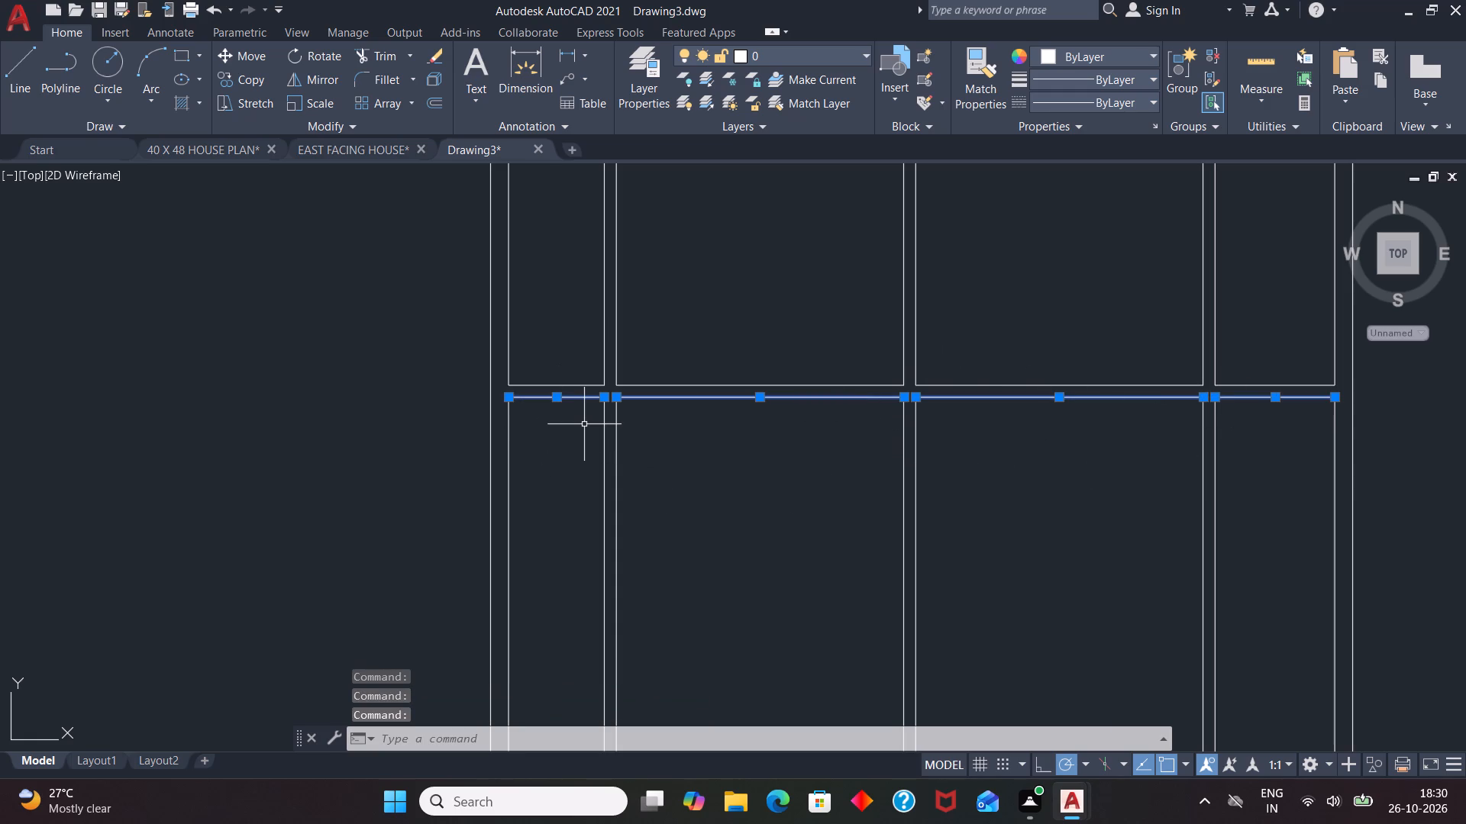
key(j)
key(Return)
Draw a 6" line across the horizontal partition, tracked 3' to the right of the middle vertical partition.
scroll(582, 477, down, 1)
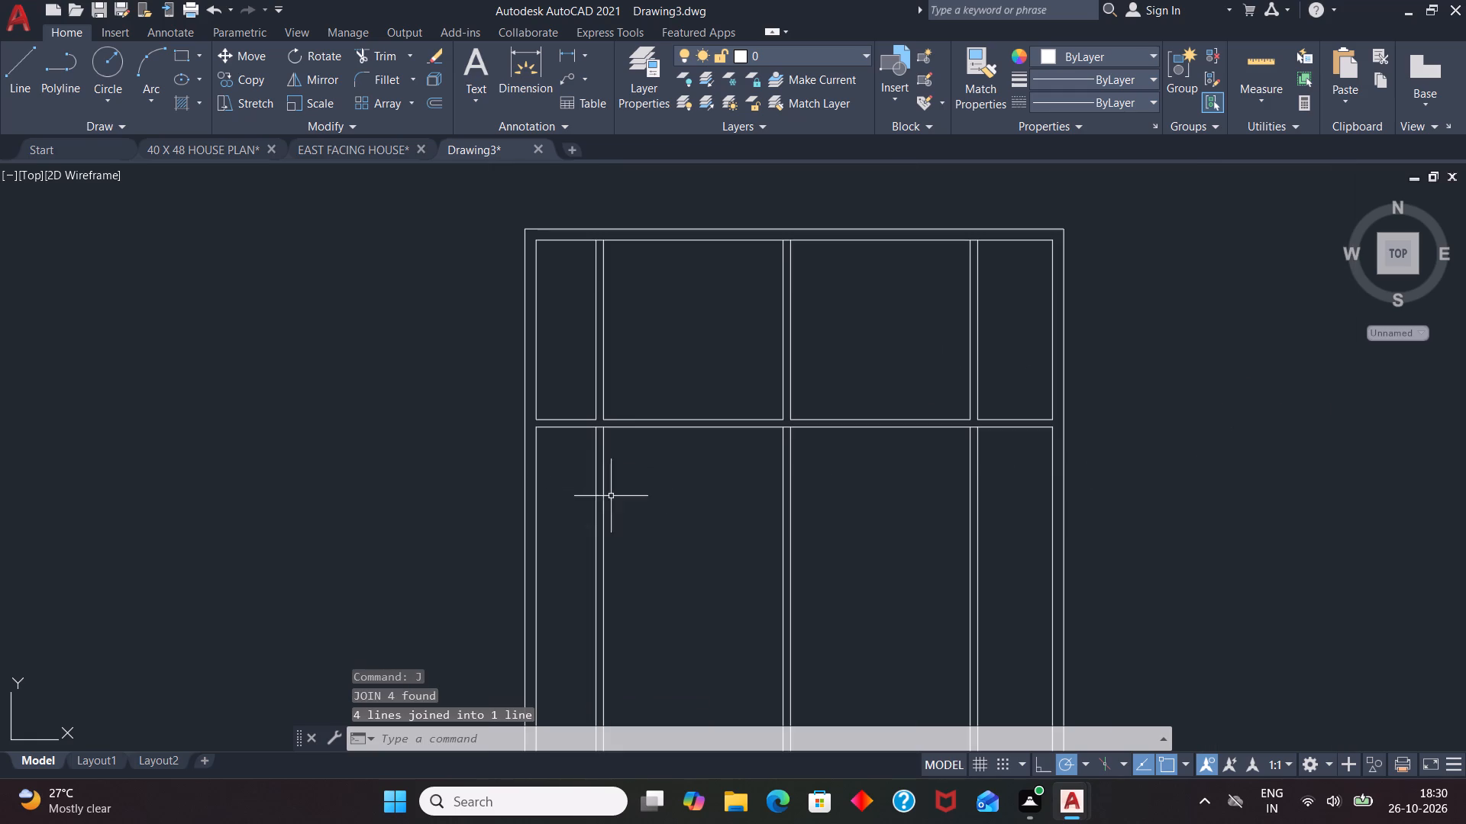
scroll(769, 450, up, 1)
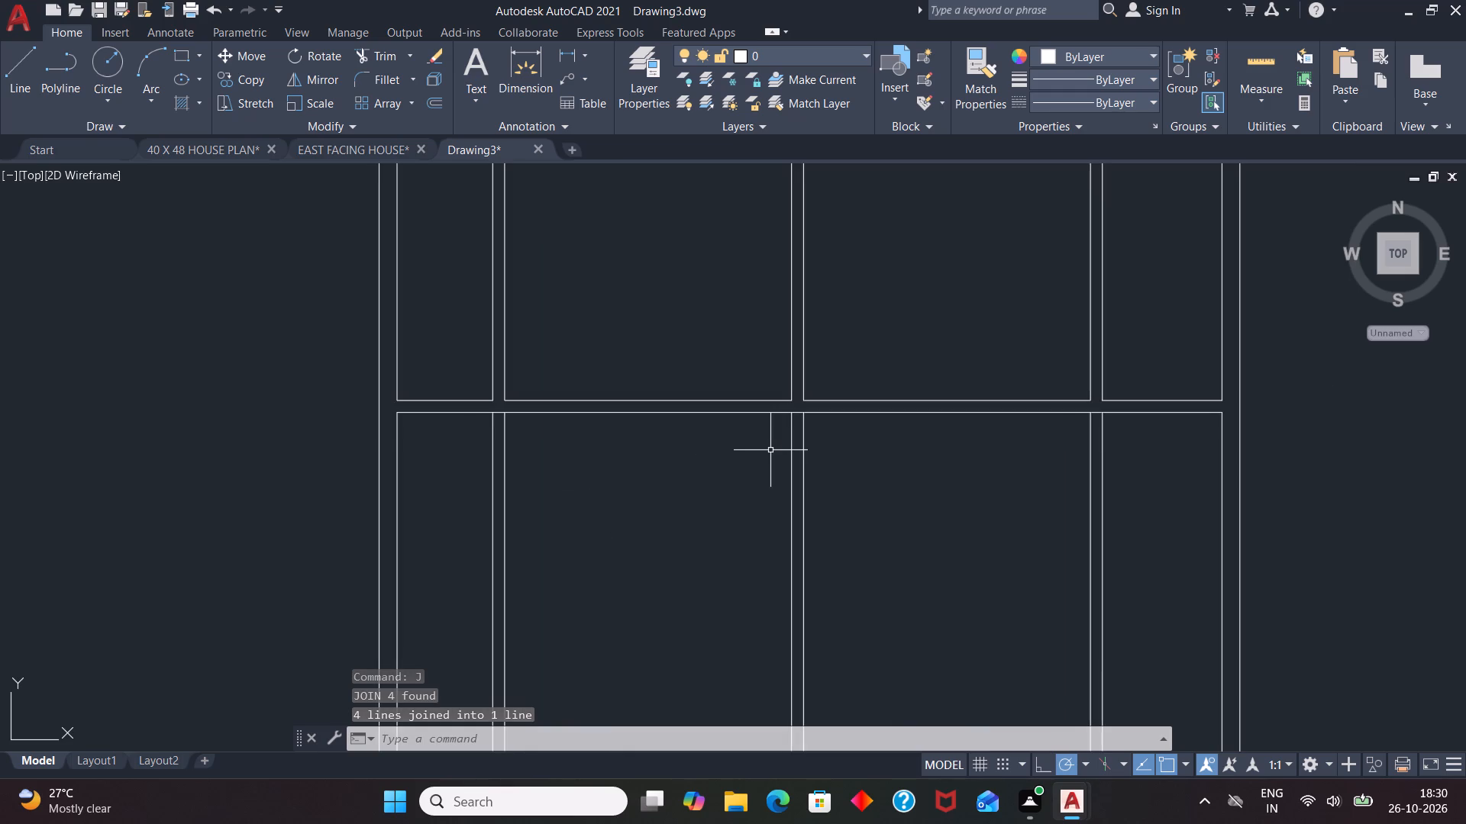
key(l)
key(Return)
key(t)
key(k)
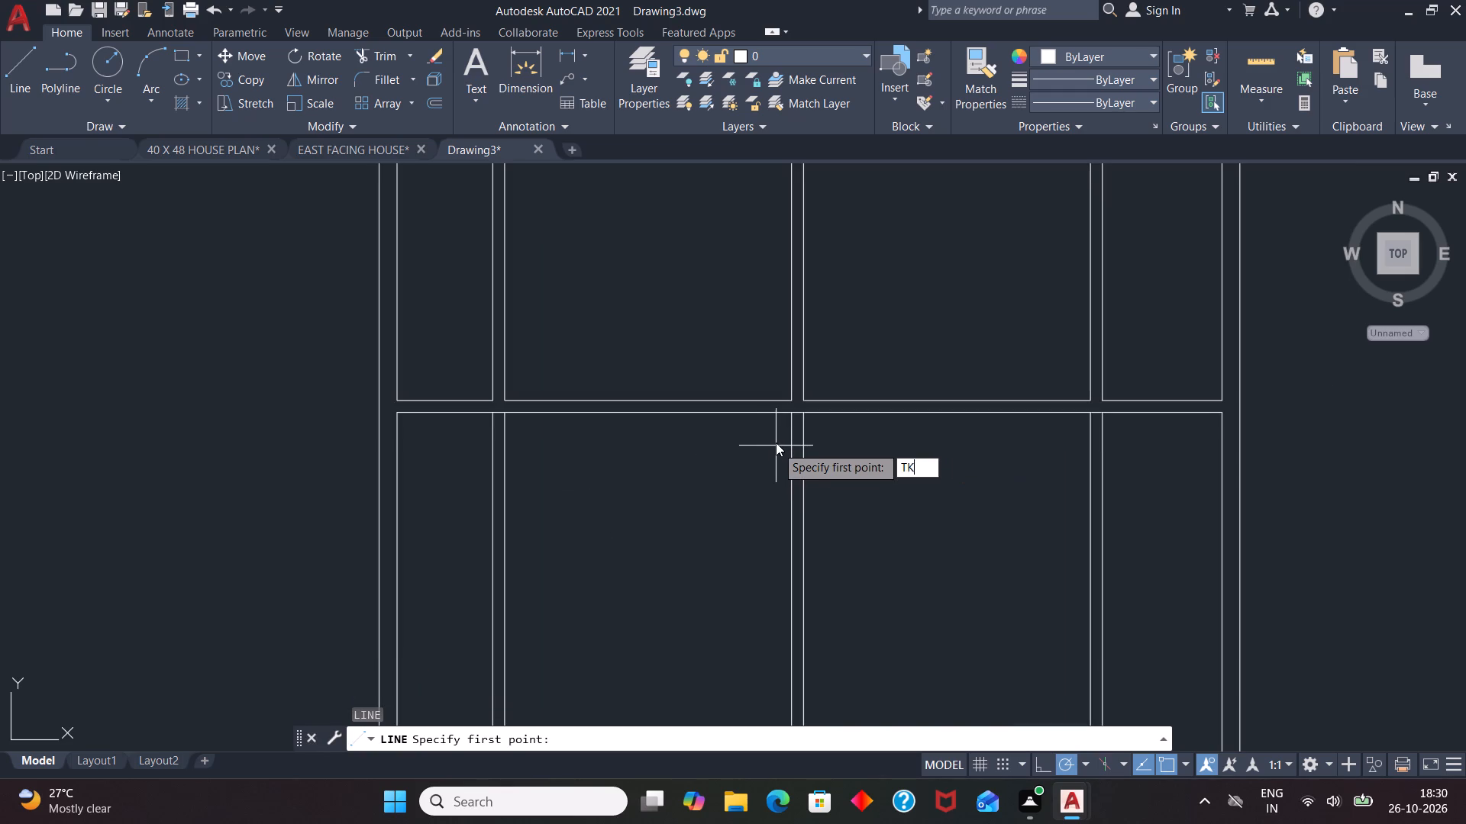
key(Return)
click(806, 399)
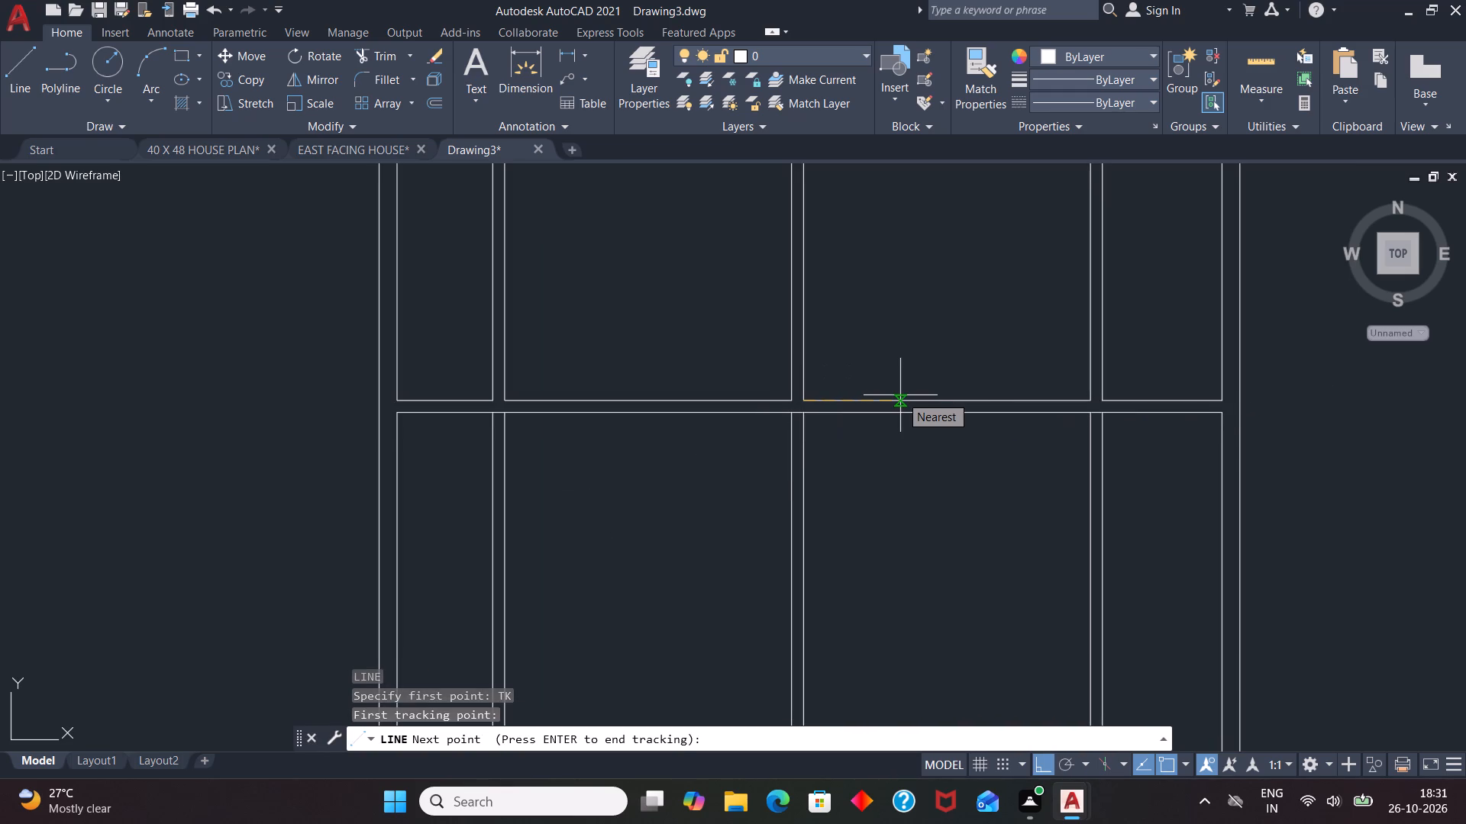
text(3')
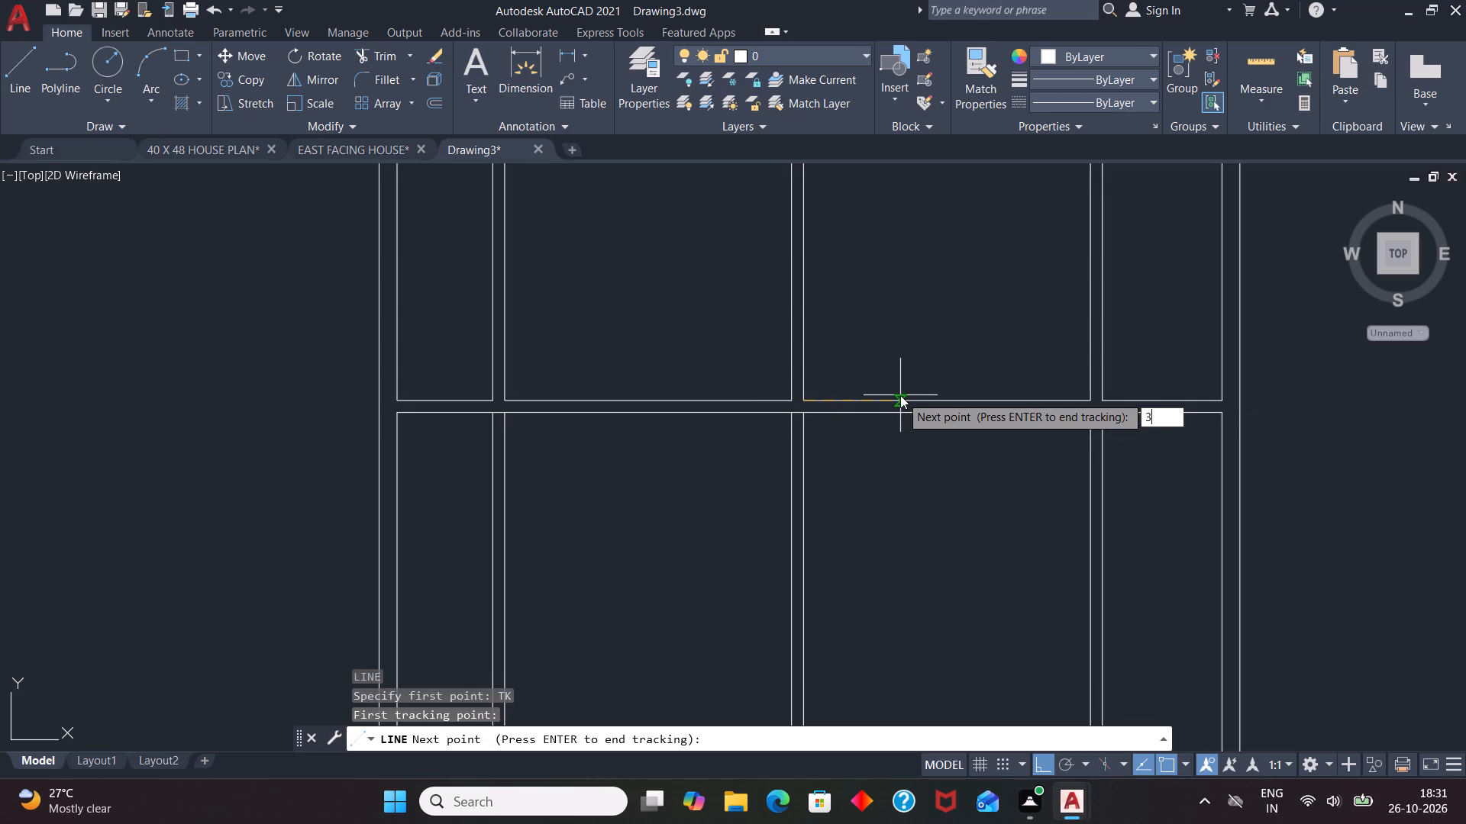
key(Return)
key(Return)
scroll(882, 420, up, 2)
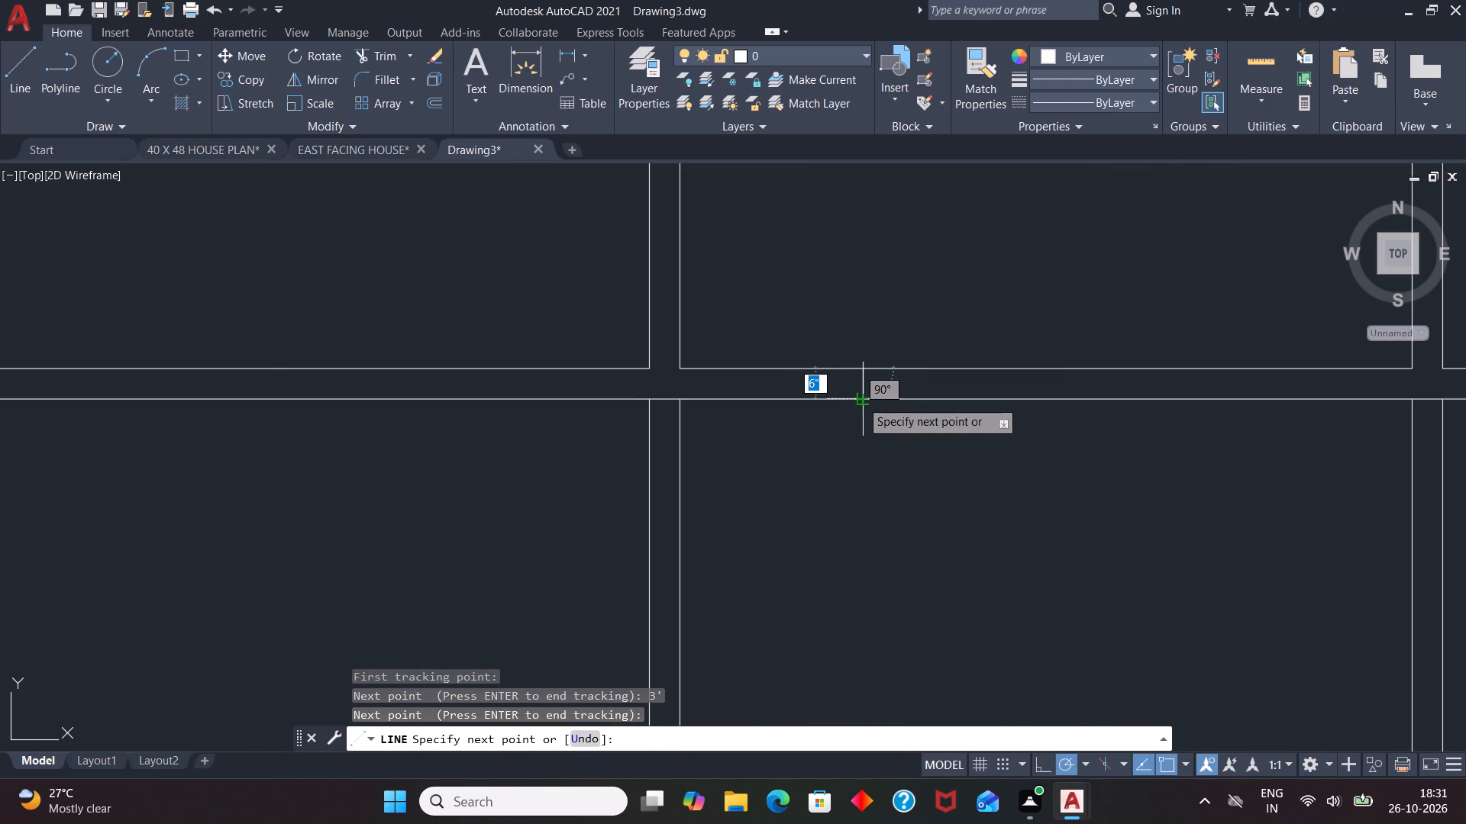
click(861, 400)
key(space)
Extend both lines of the upper middle vertical partition down to the horizontal partition's lower line.
scroll(892, 450, down, 1)
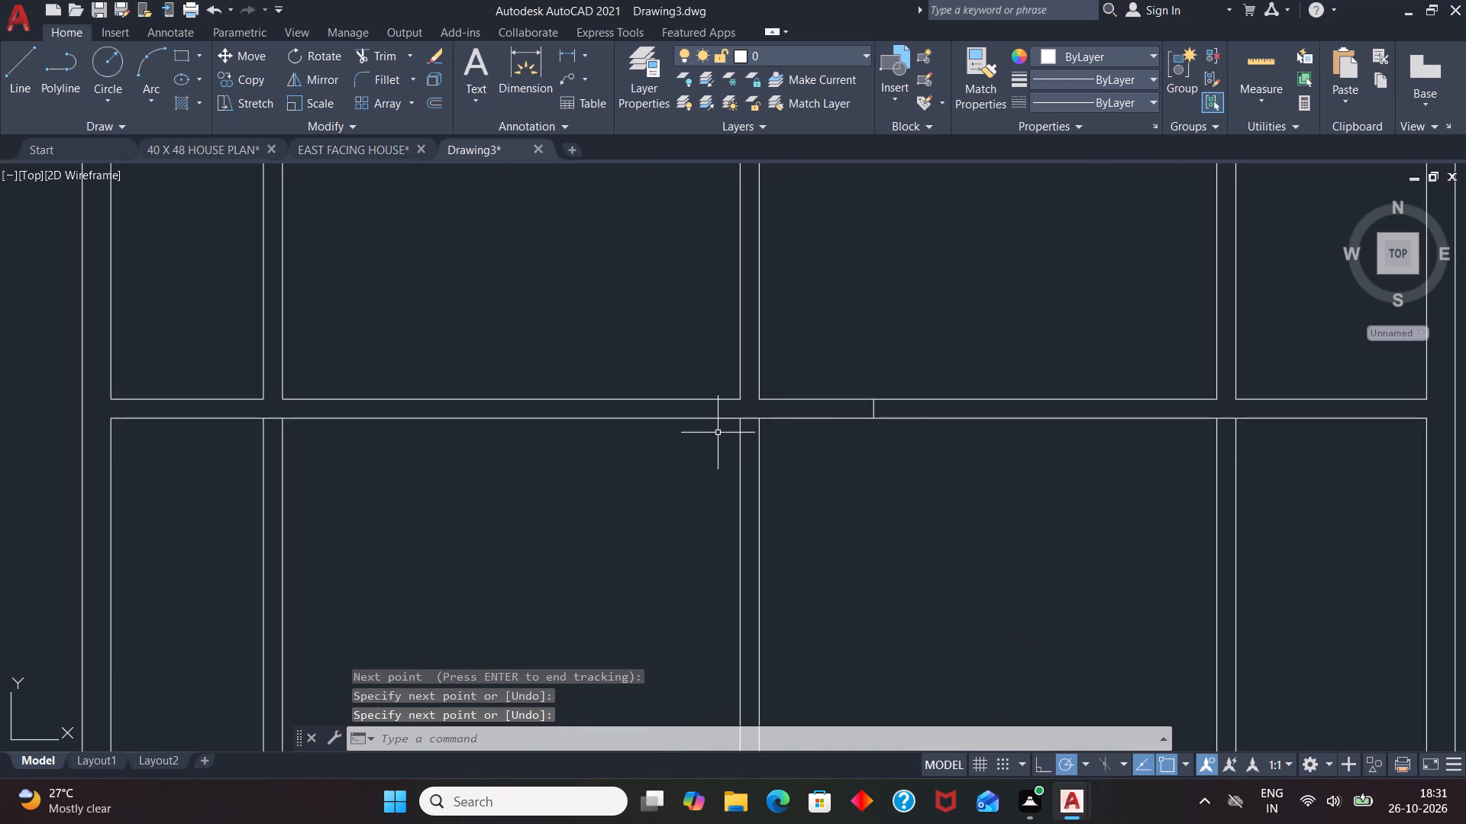
text(EX)
key(Return)
key(Return)
click(758, 375)
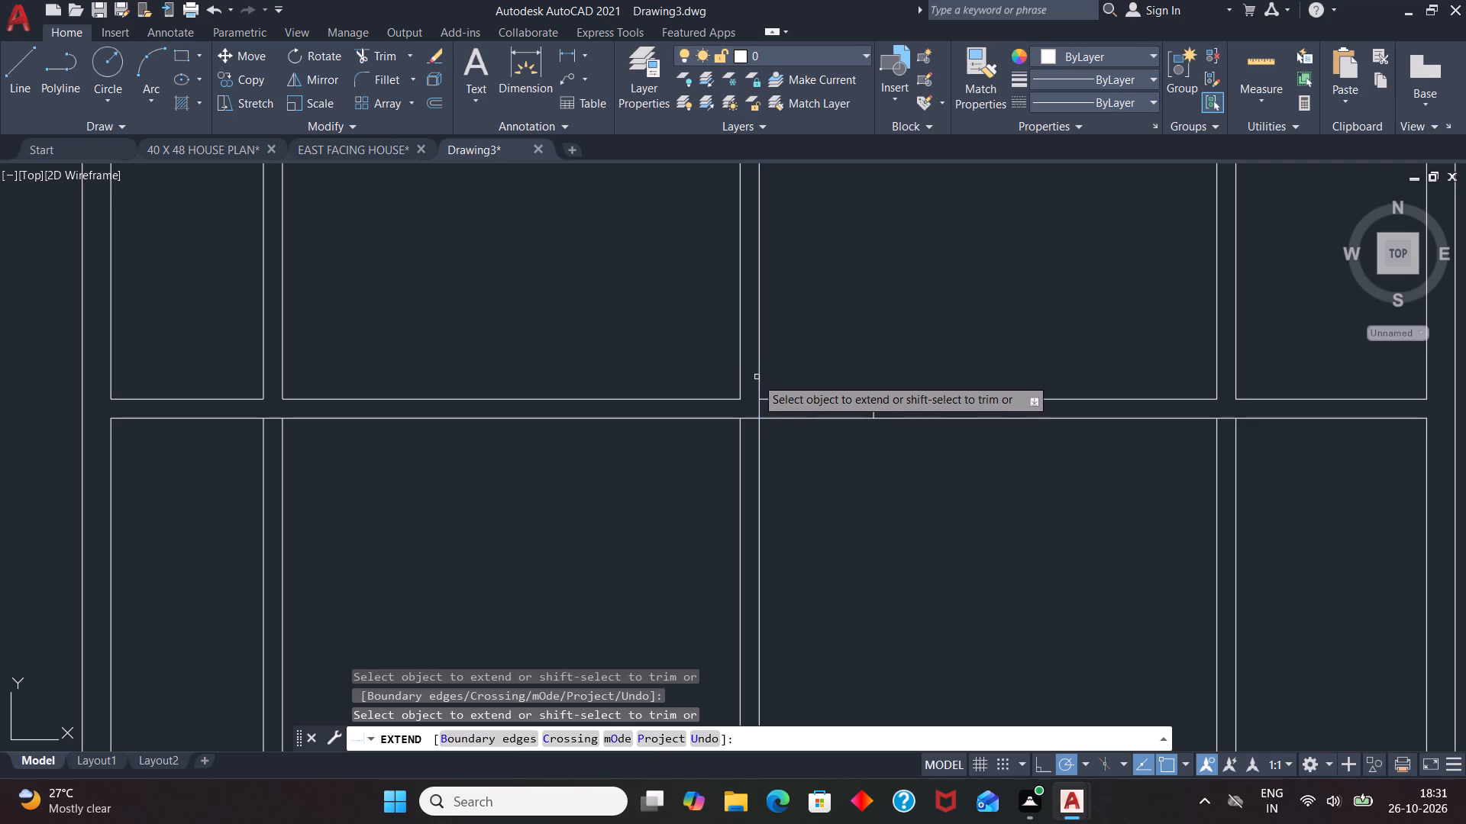
click(740, 388)
key(space)
Draw a line across the horizontal partition, tracked 3' to the left of the middle vertical partition.
key(l)
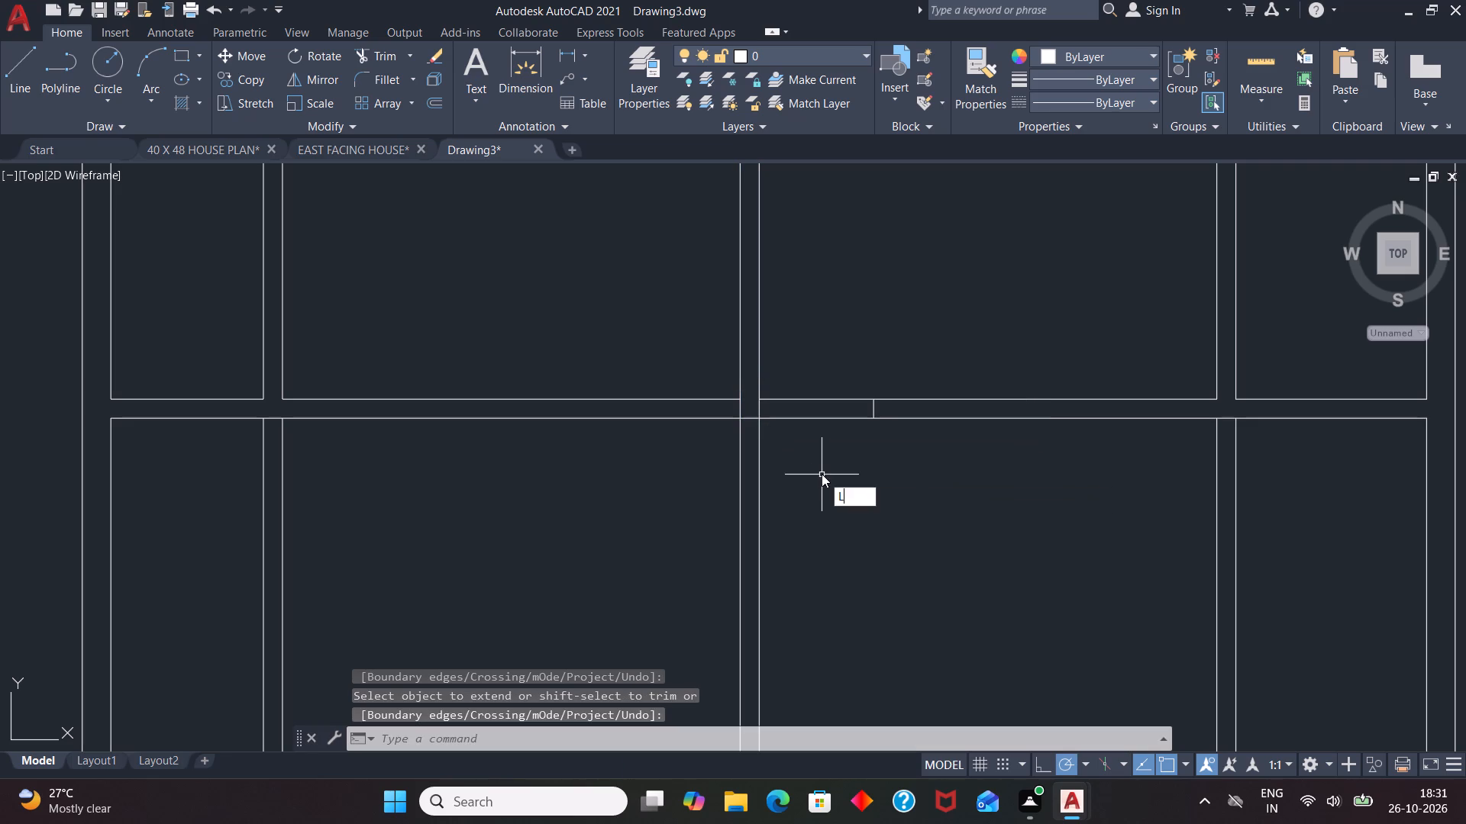
key(Return)
text(TK)
key(Return)
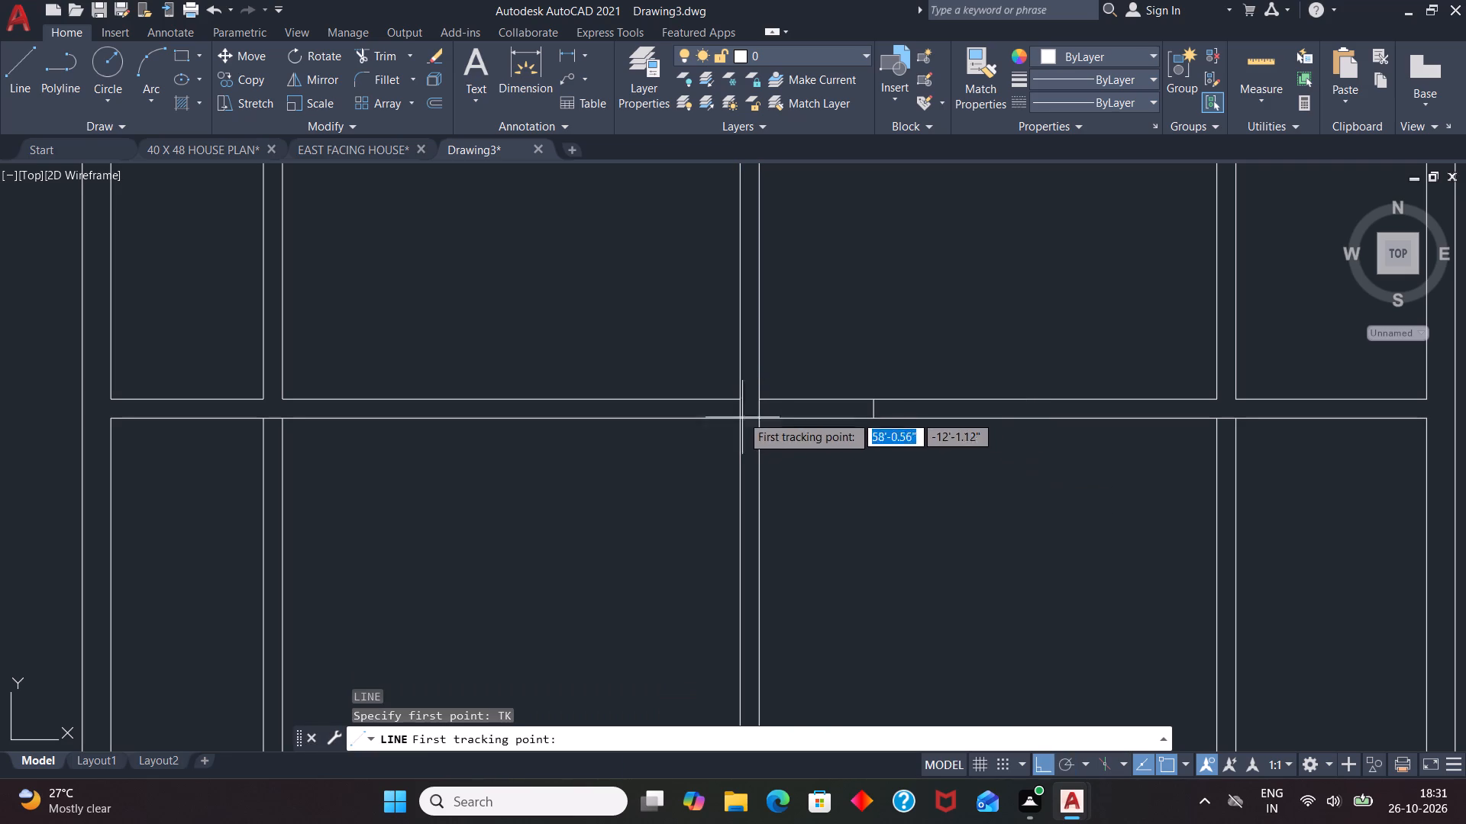
click(741, 413)
text(3')
key(Return)
key(Return)
click(627, 396)
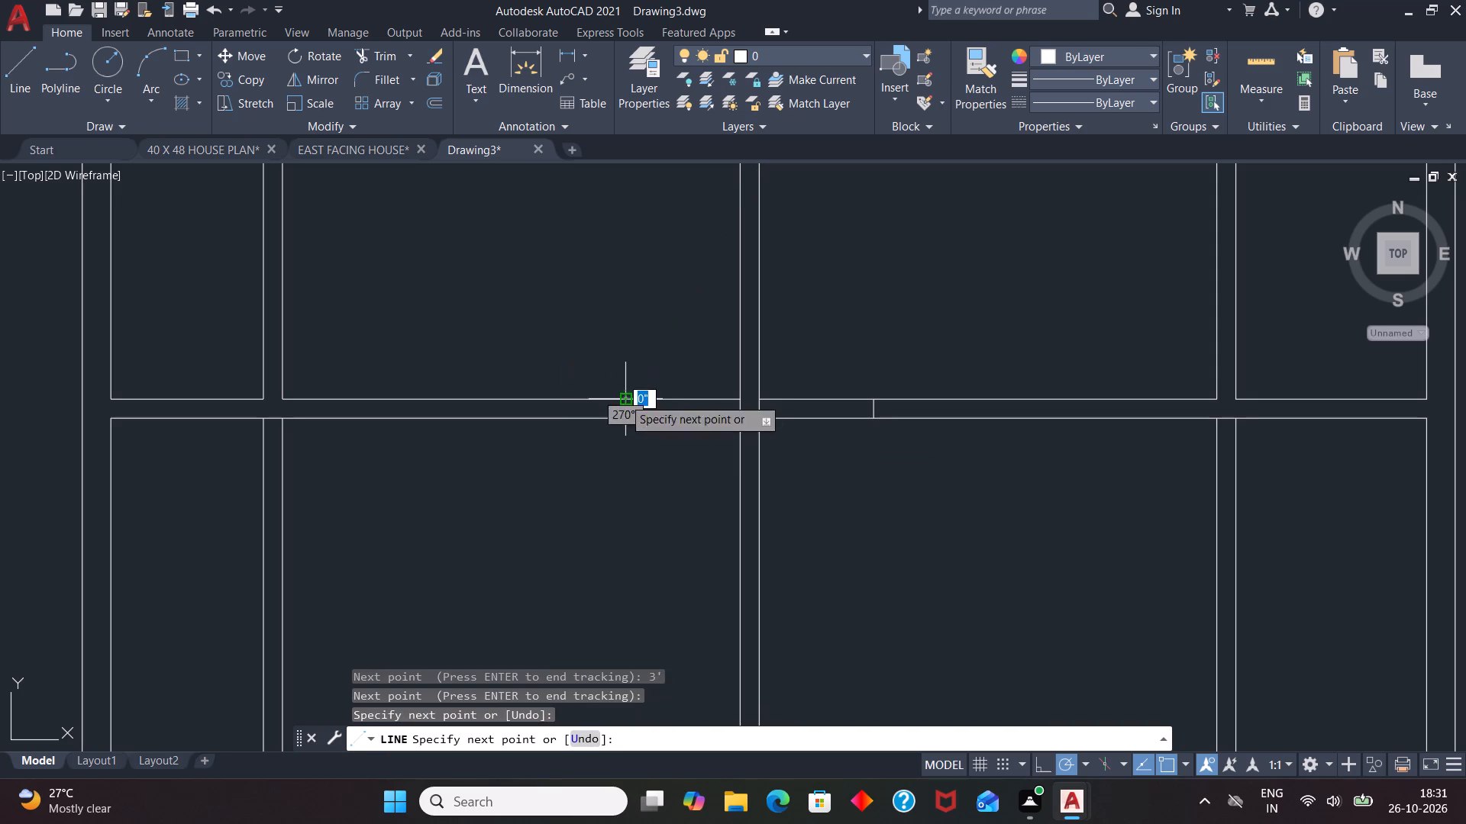
key(space)
Trim the horizontal partition's upper line between the middle vertical partition and the short cross lines on both sides.
text(TR)
key(Return)
key(Return)
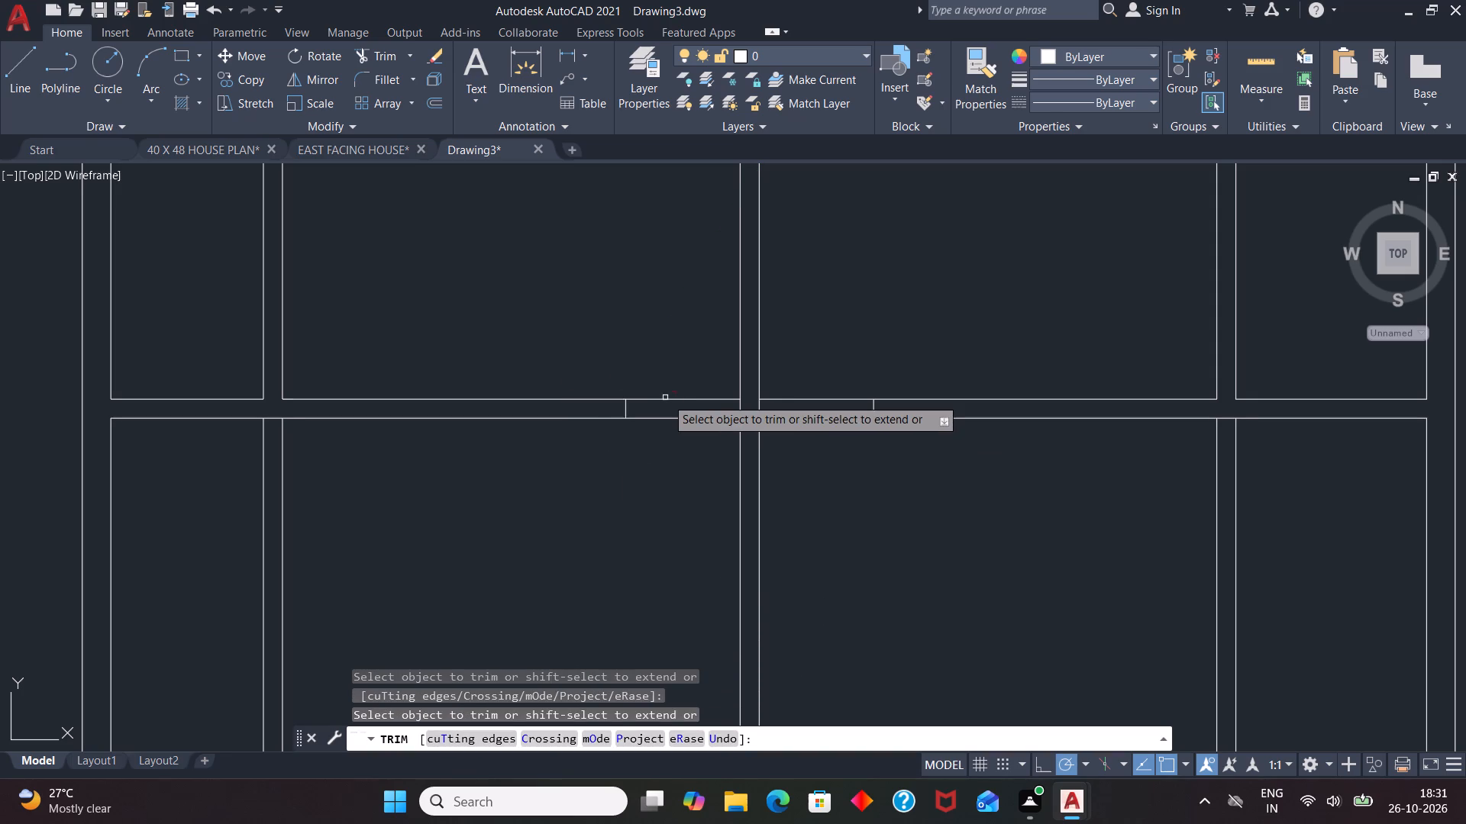
click(667, 398)
click(816, 396)
click(815, 403)
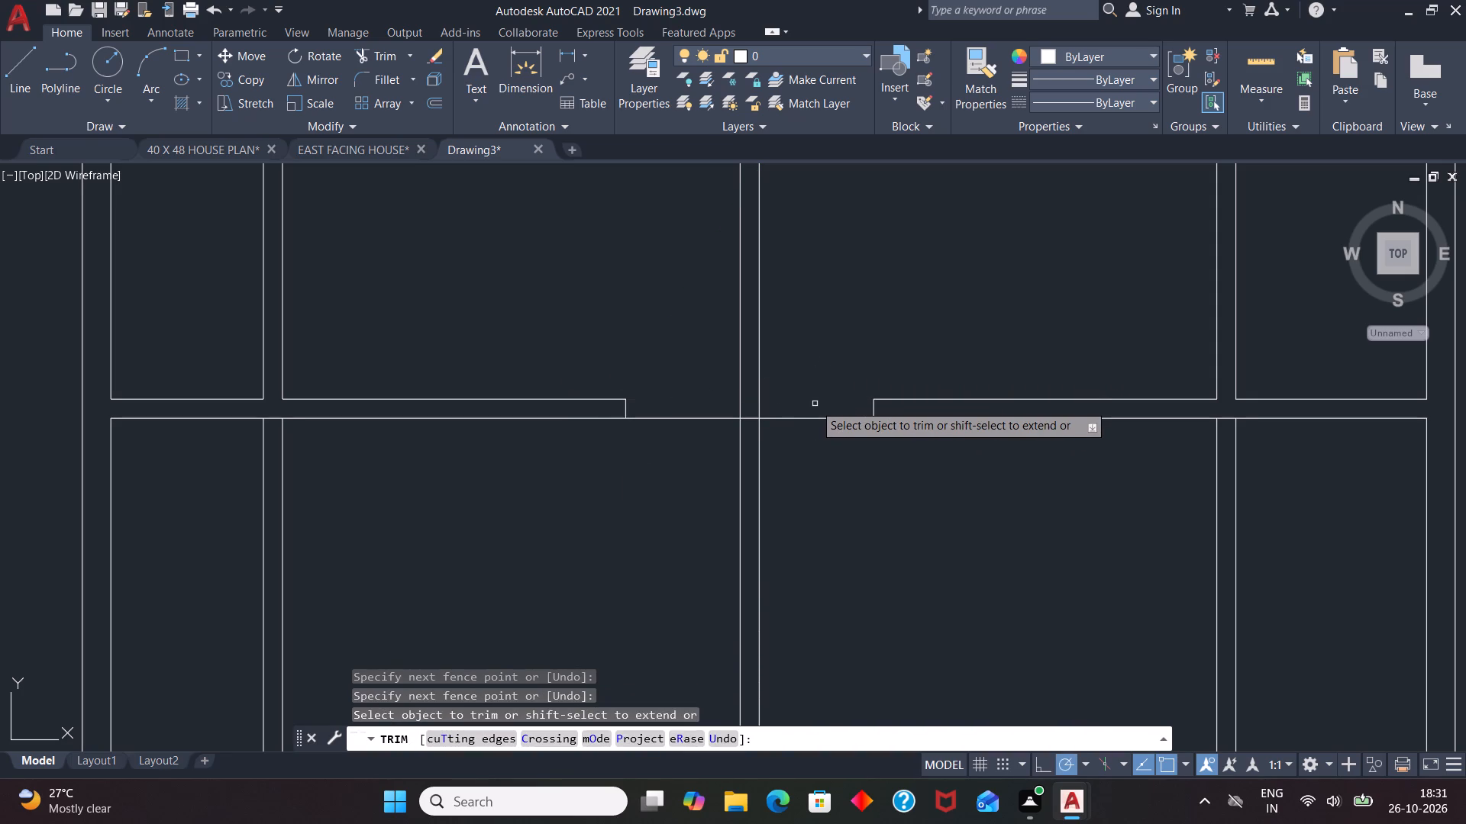
Trim the top inner wall line where the middle and third vertical partitions meet it.
scroll(826, 395, down, 2)
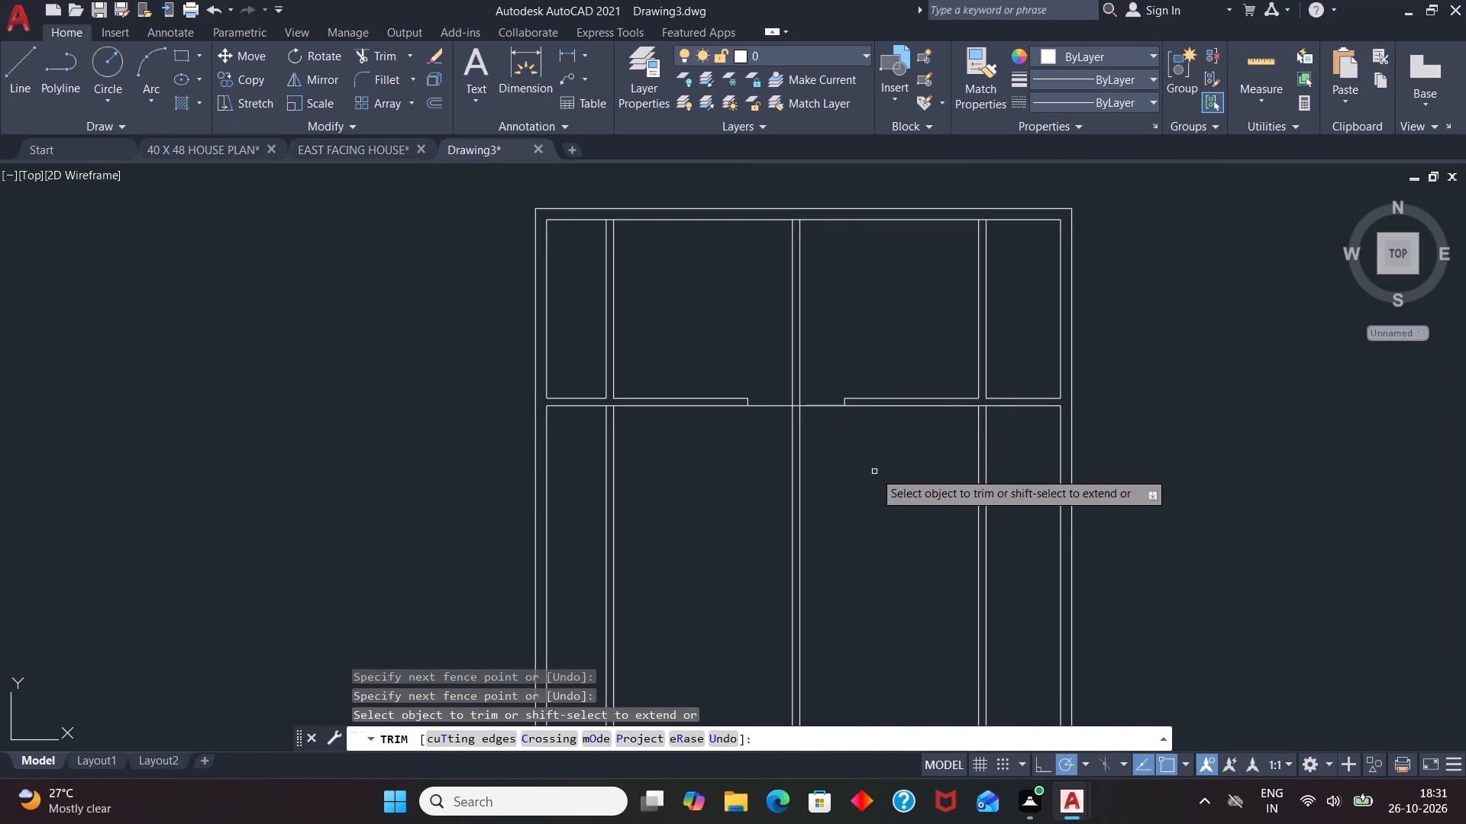
scroll(874, 383, down, 2)
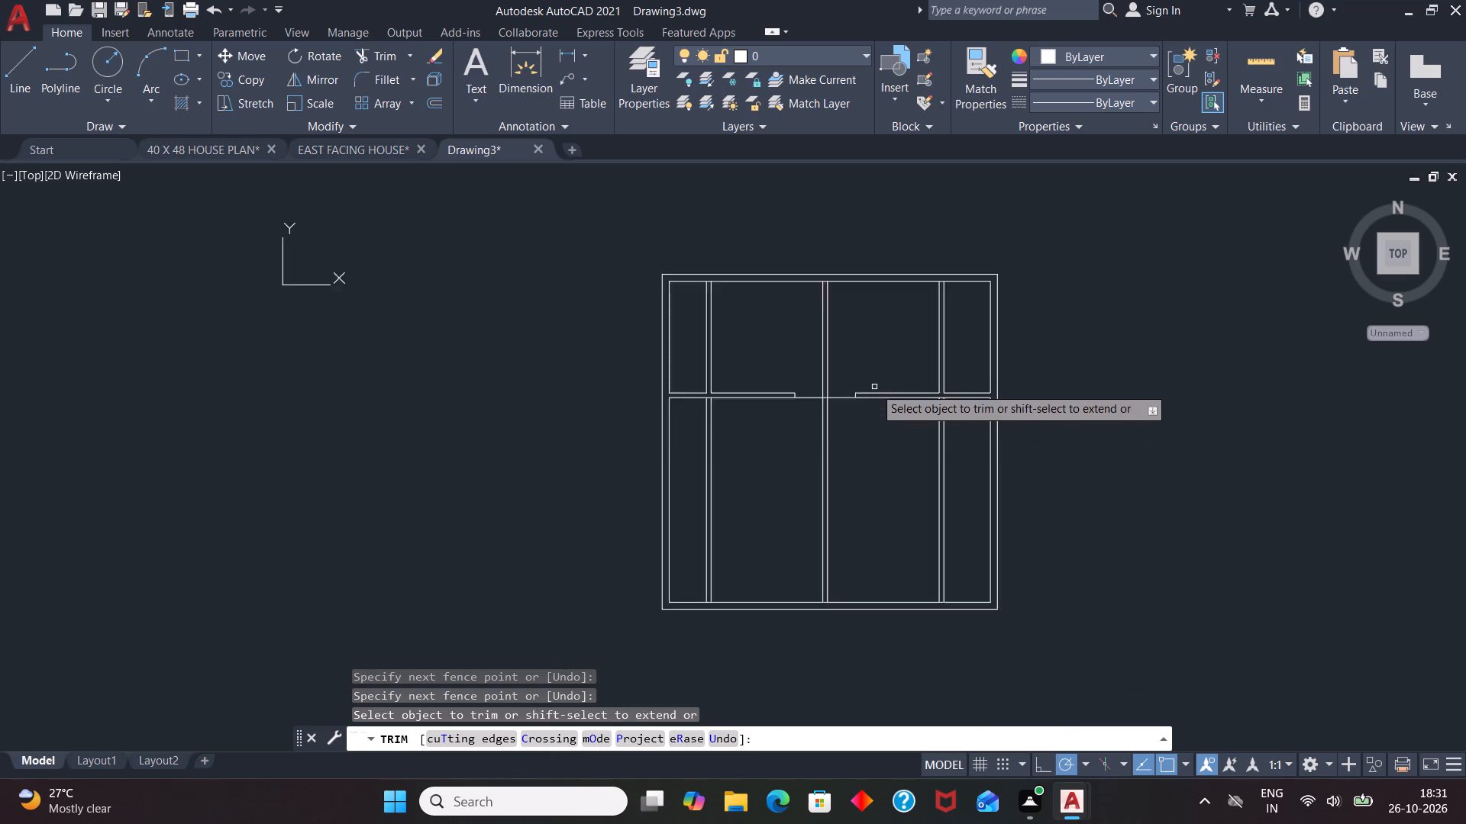
scroll(851, 419, up, 1)
scroll(907, 497, down, 1)
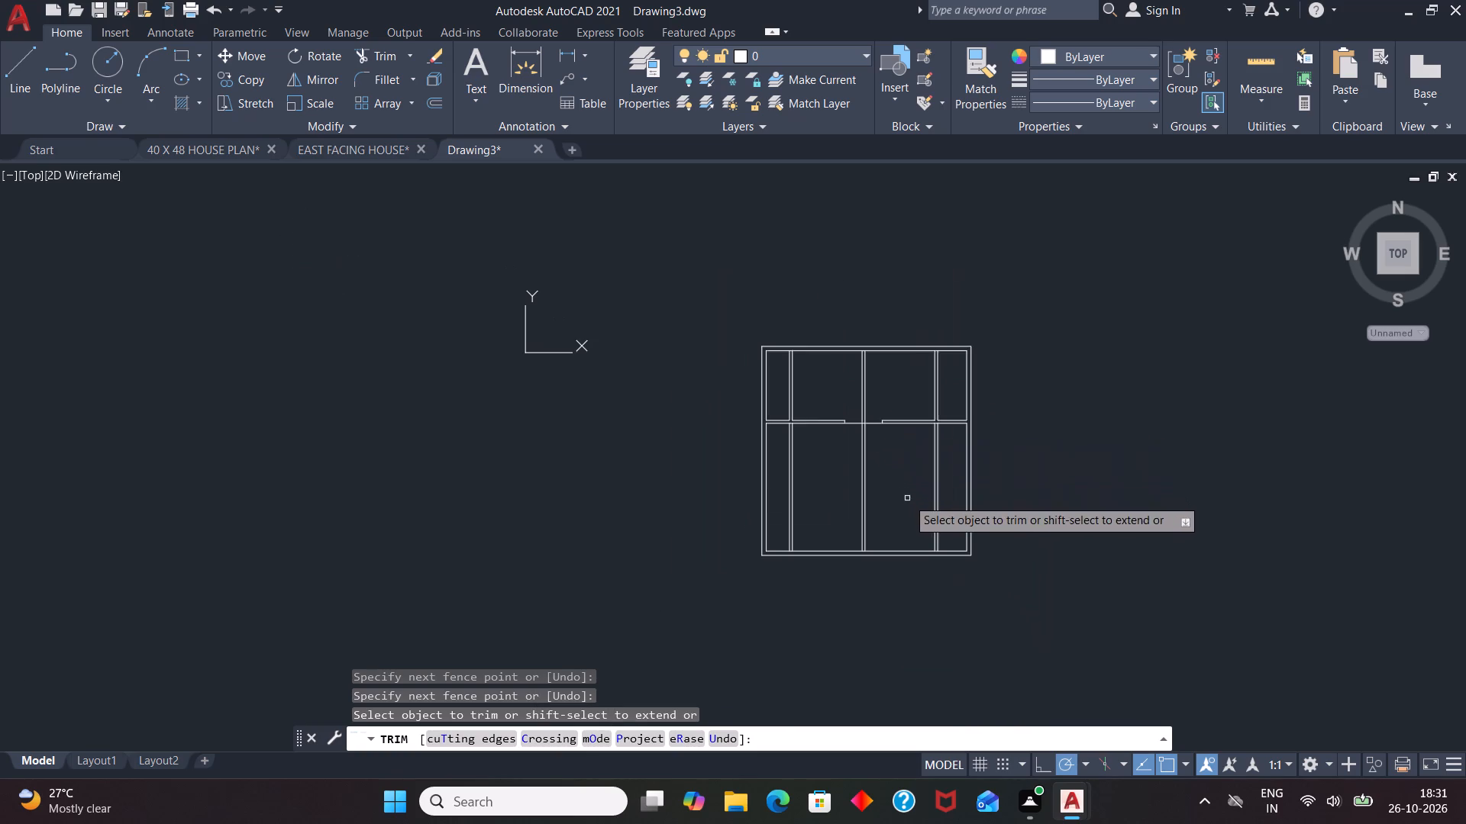
scroll(804, 328, up, 1)
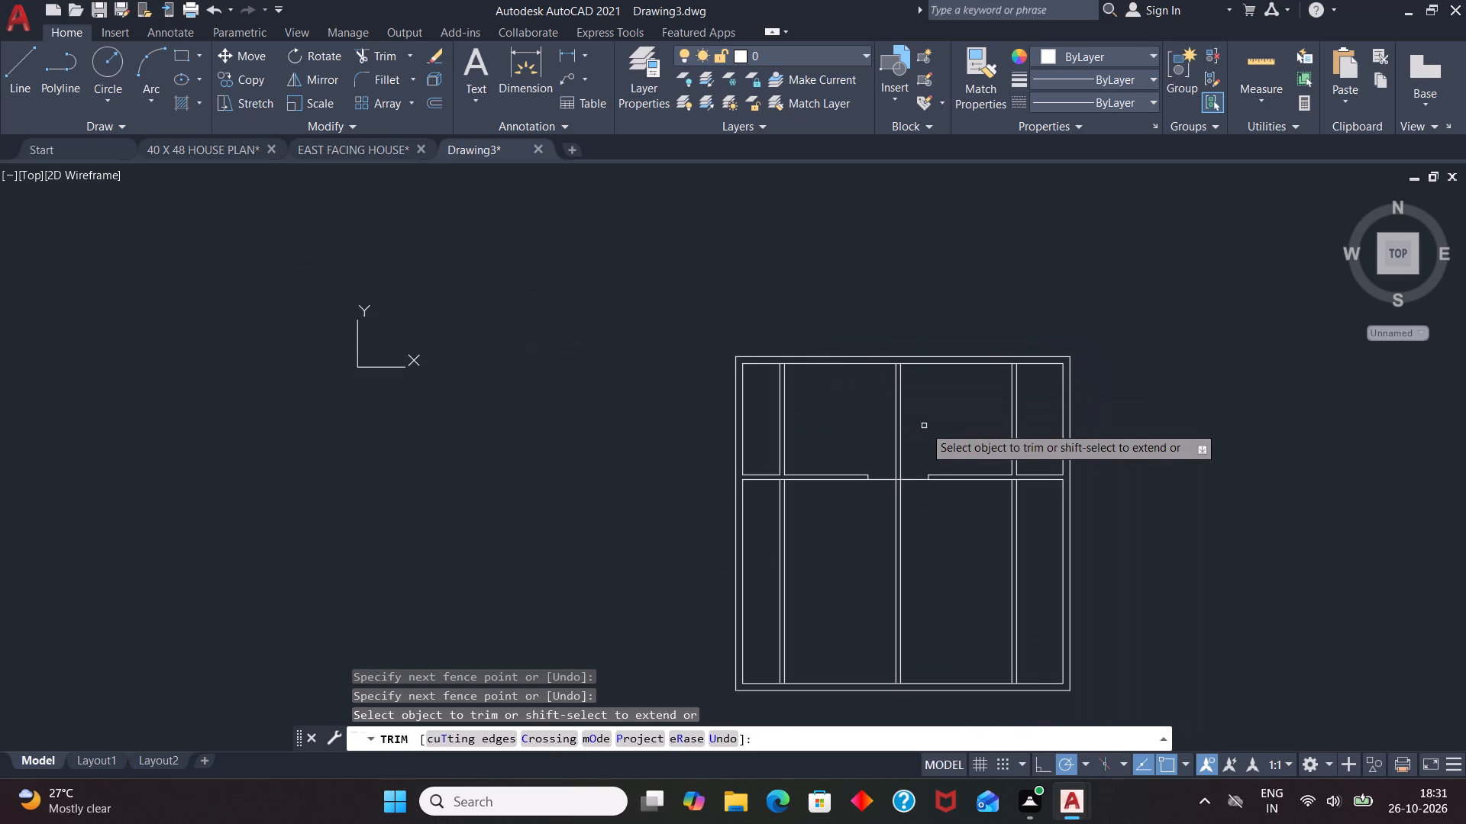
scroll(899, 368, up, 3)
click(886, 350)
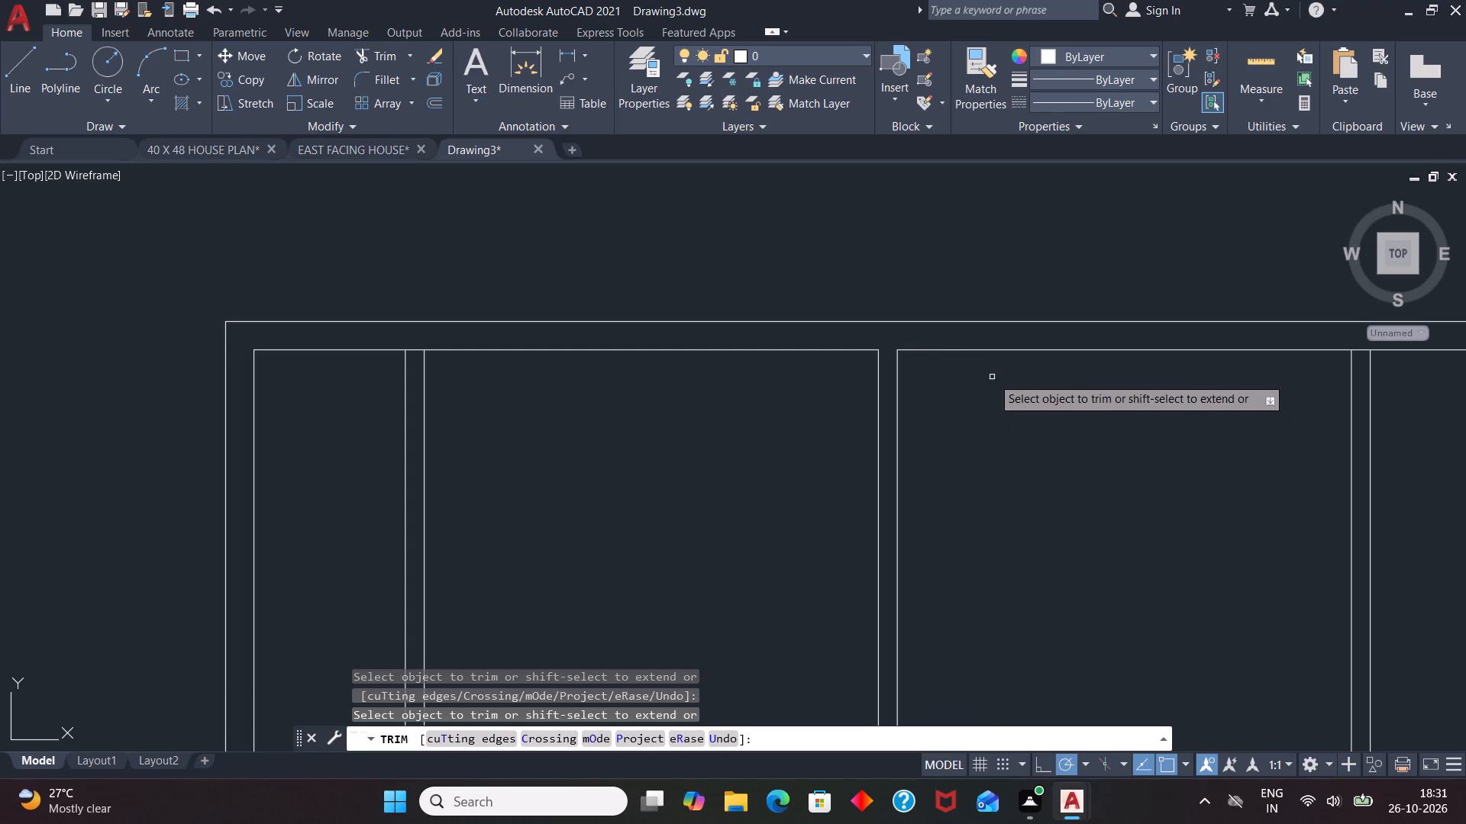
scroll(1004, 439, down, 4)
scroll(1050, 430, up, 2)
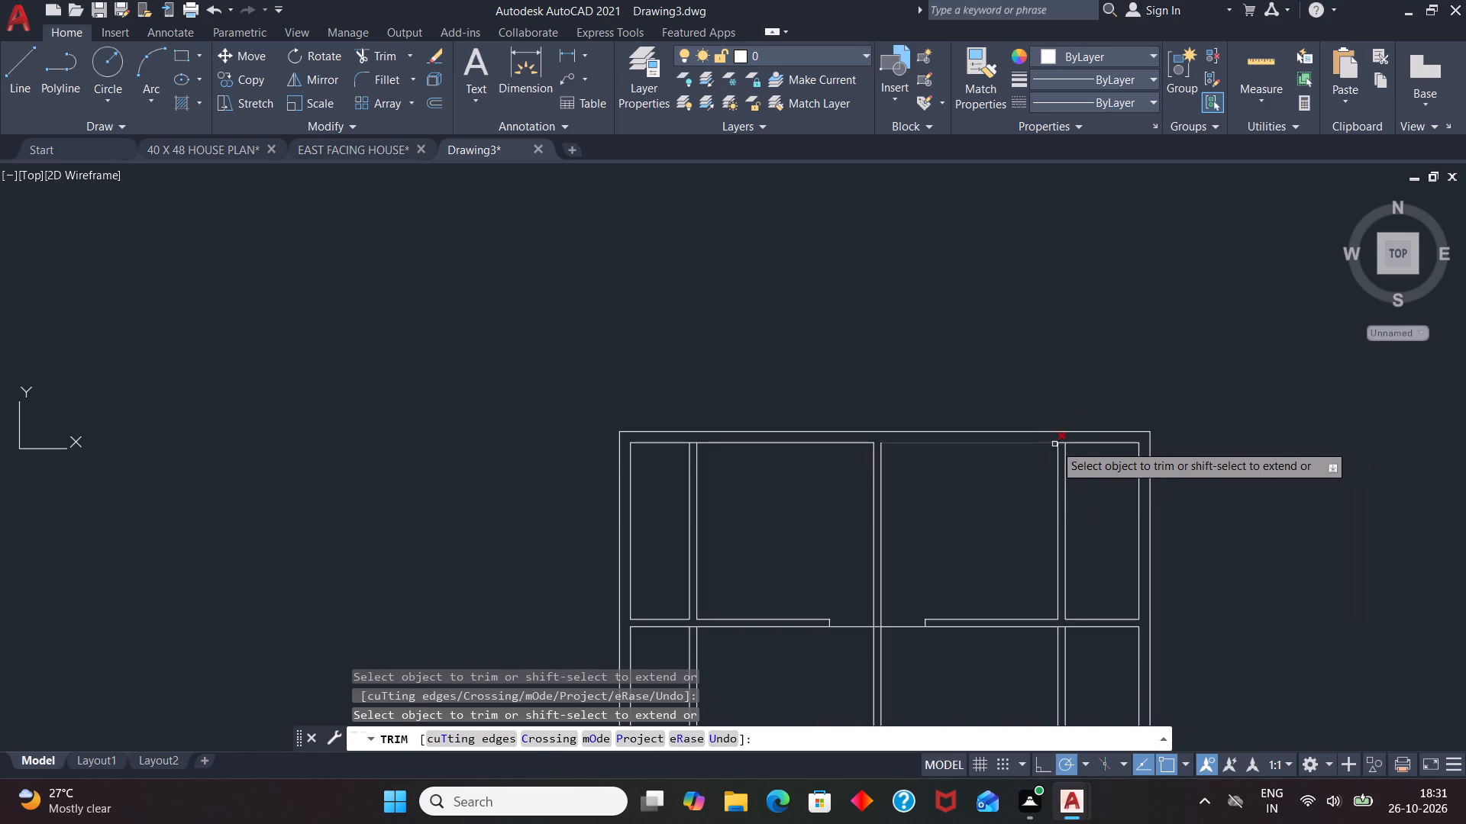
scroll(1061, 443, up, 1)
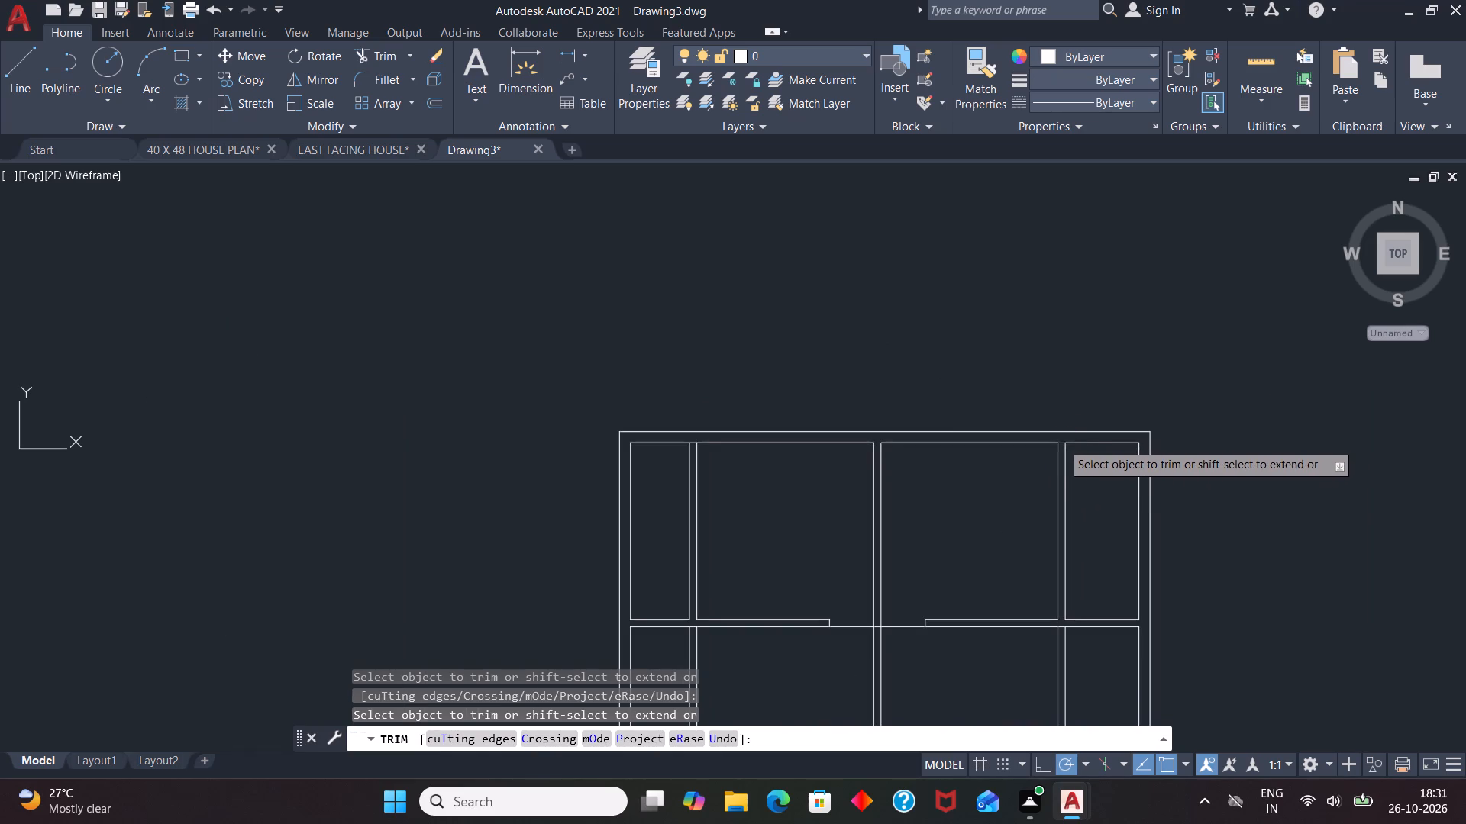
scroll(1061, 443, up, 2)
click(1060, 441)
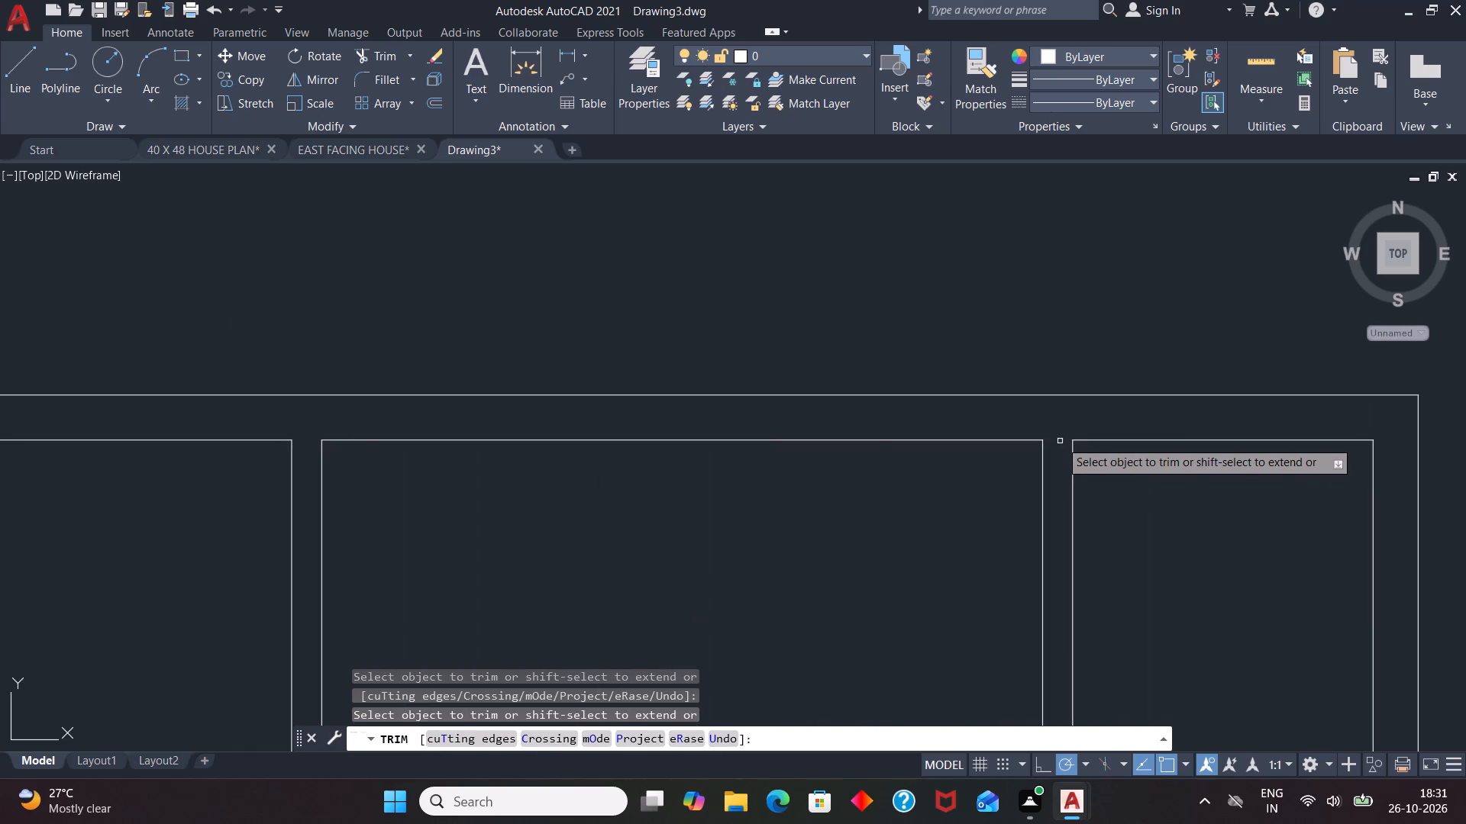
scroll(1060, 439, down, 3)
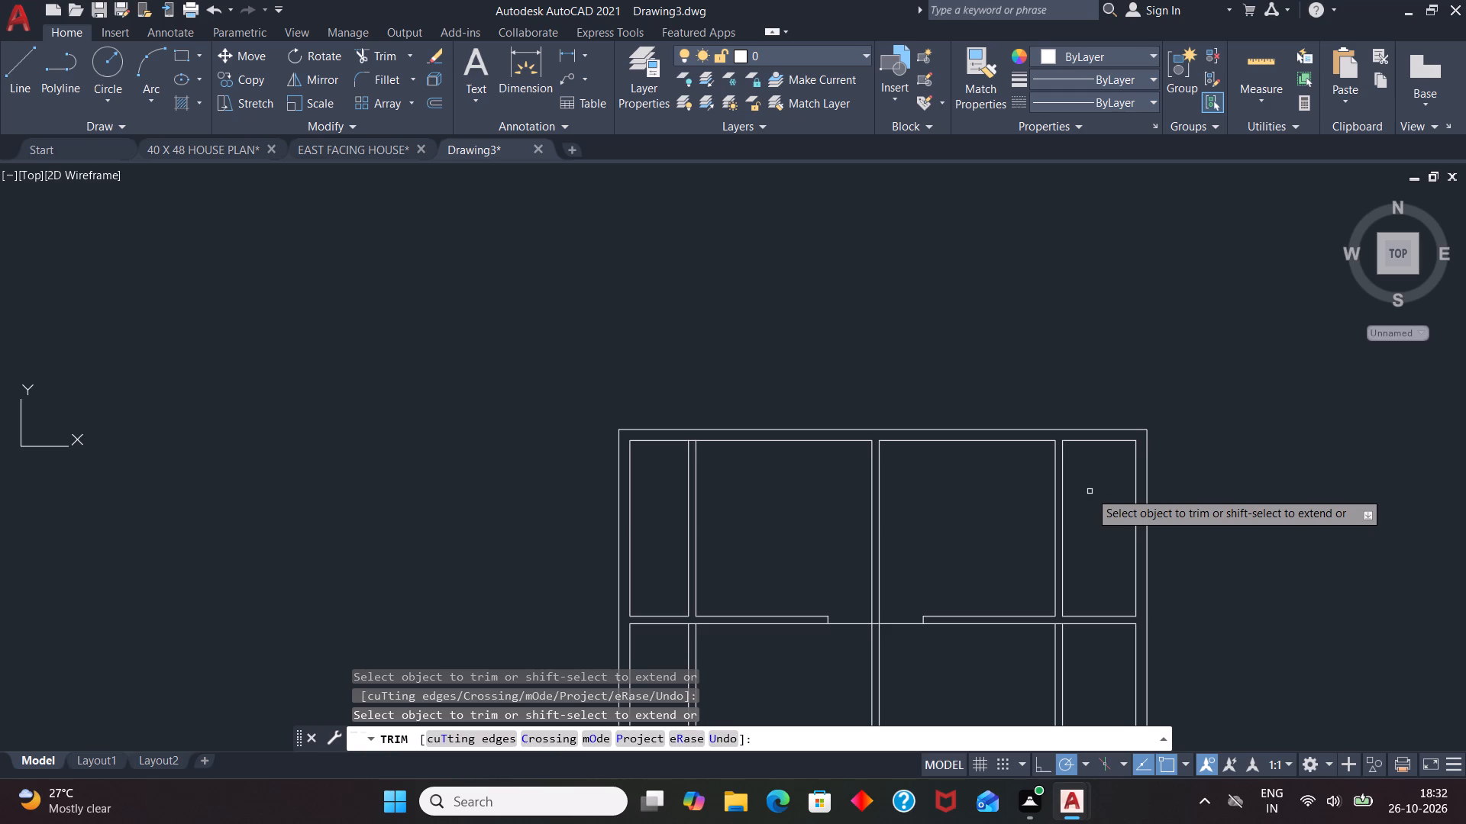
key(Escape)
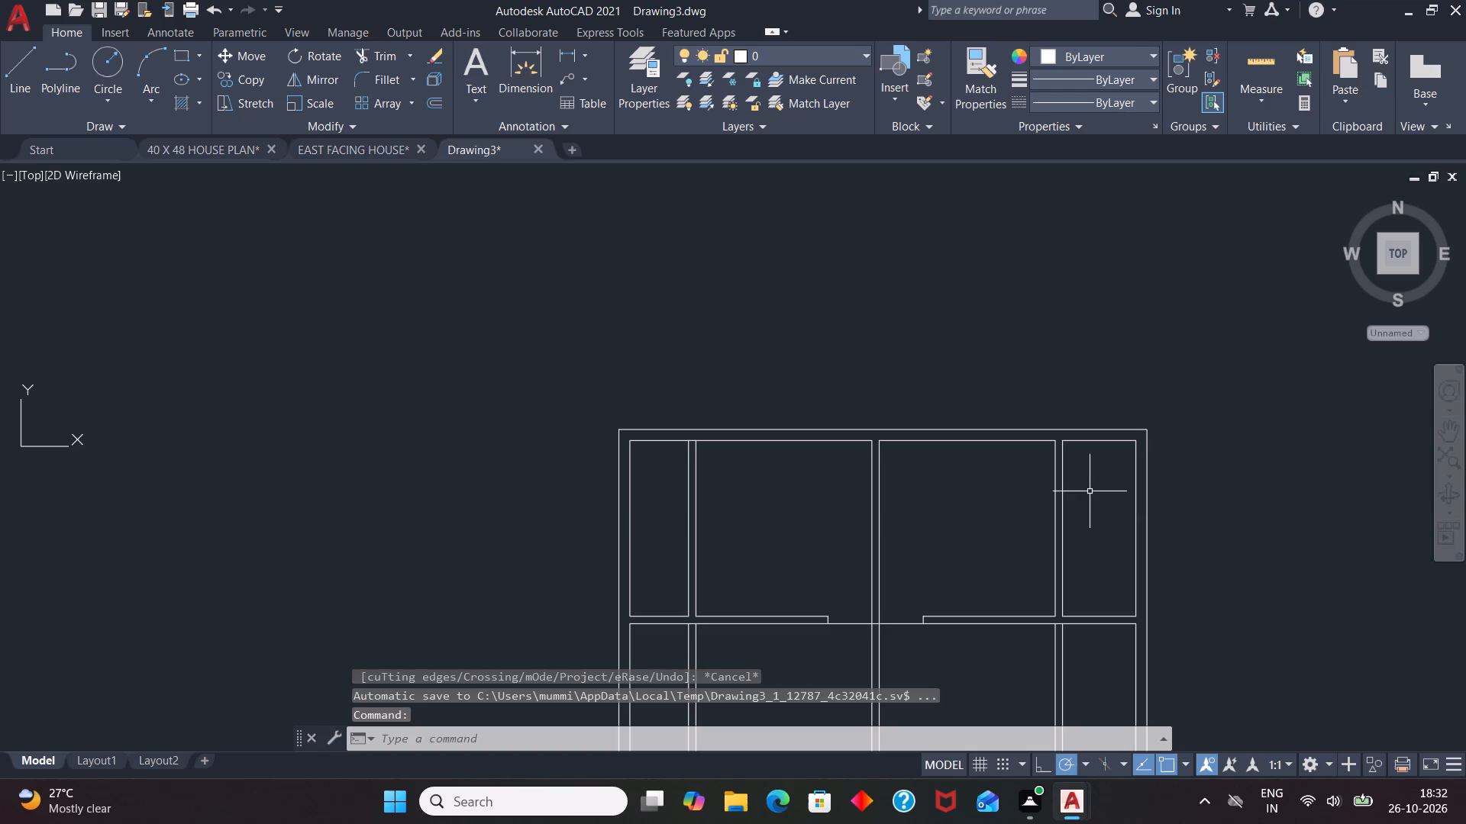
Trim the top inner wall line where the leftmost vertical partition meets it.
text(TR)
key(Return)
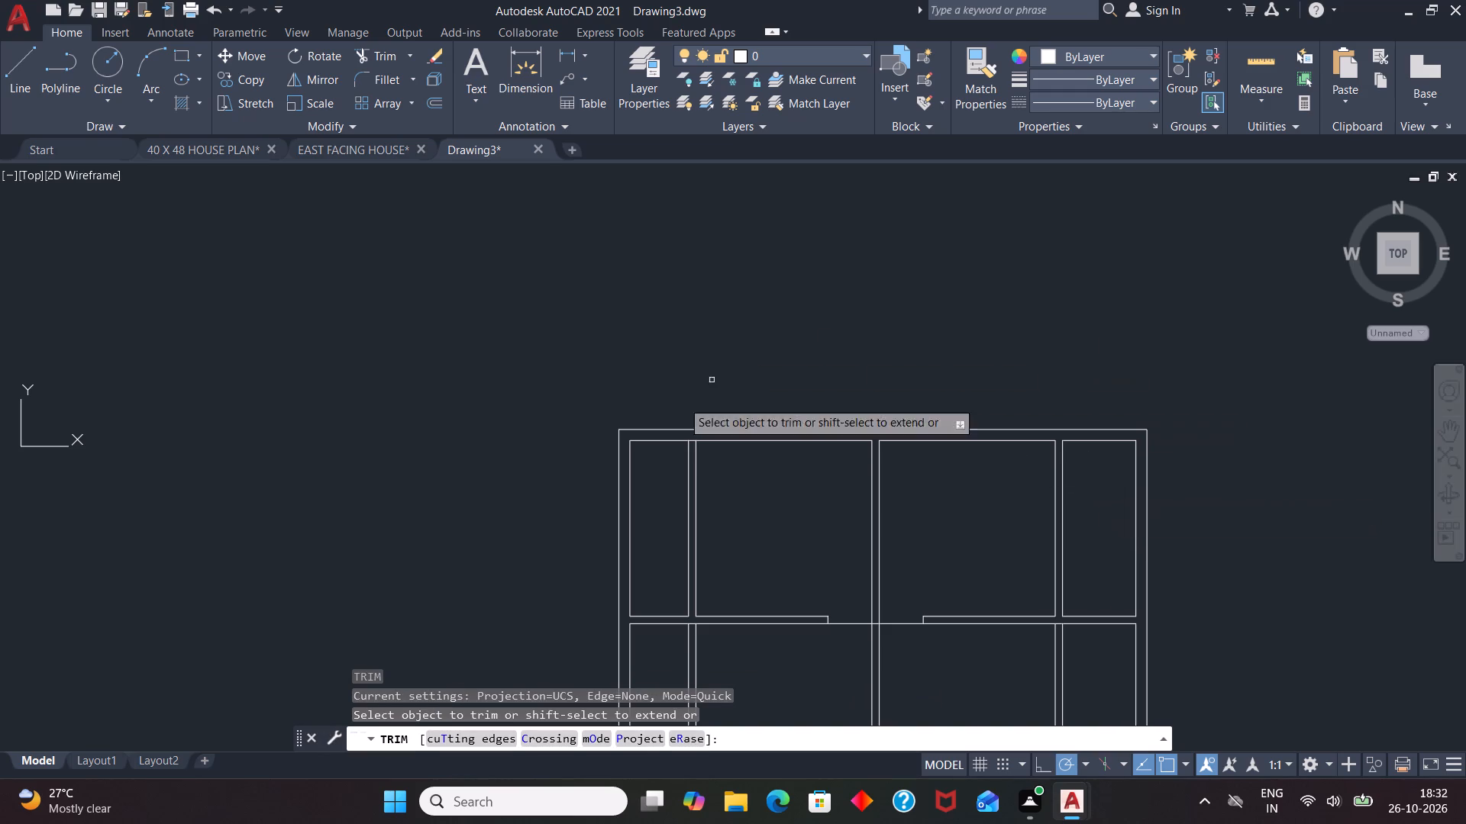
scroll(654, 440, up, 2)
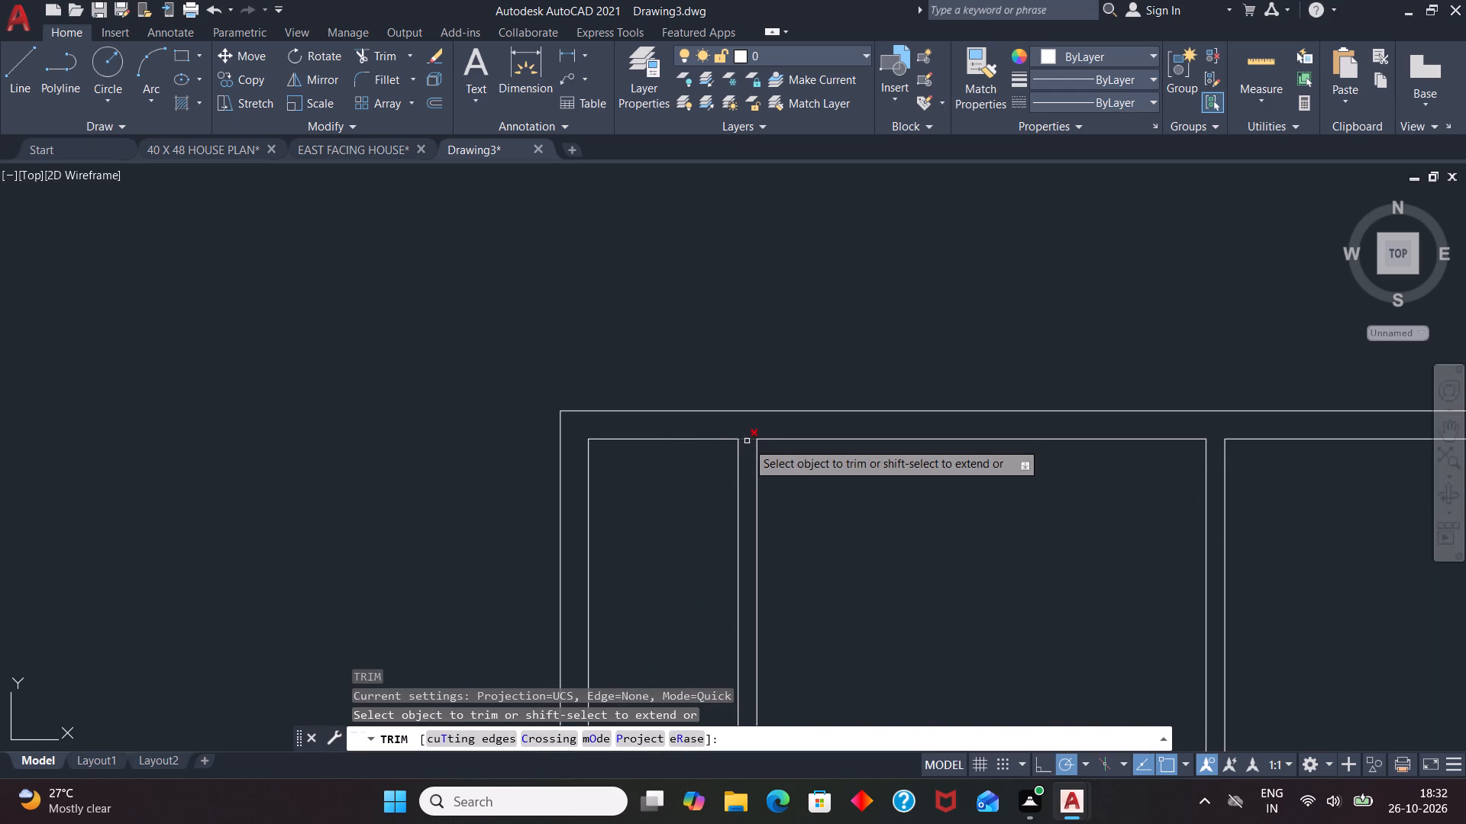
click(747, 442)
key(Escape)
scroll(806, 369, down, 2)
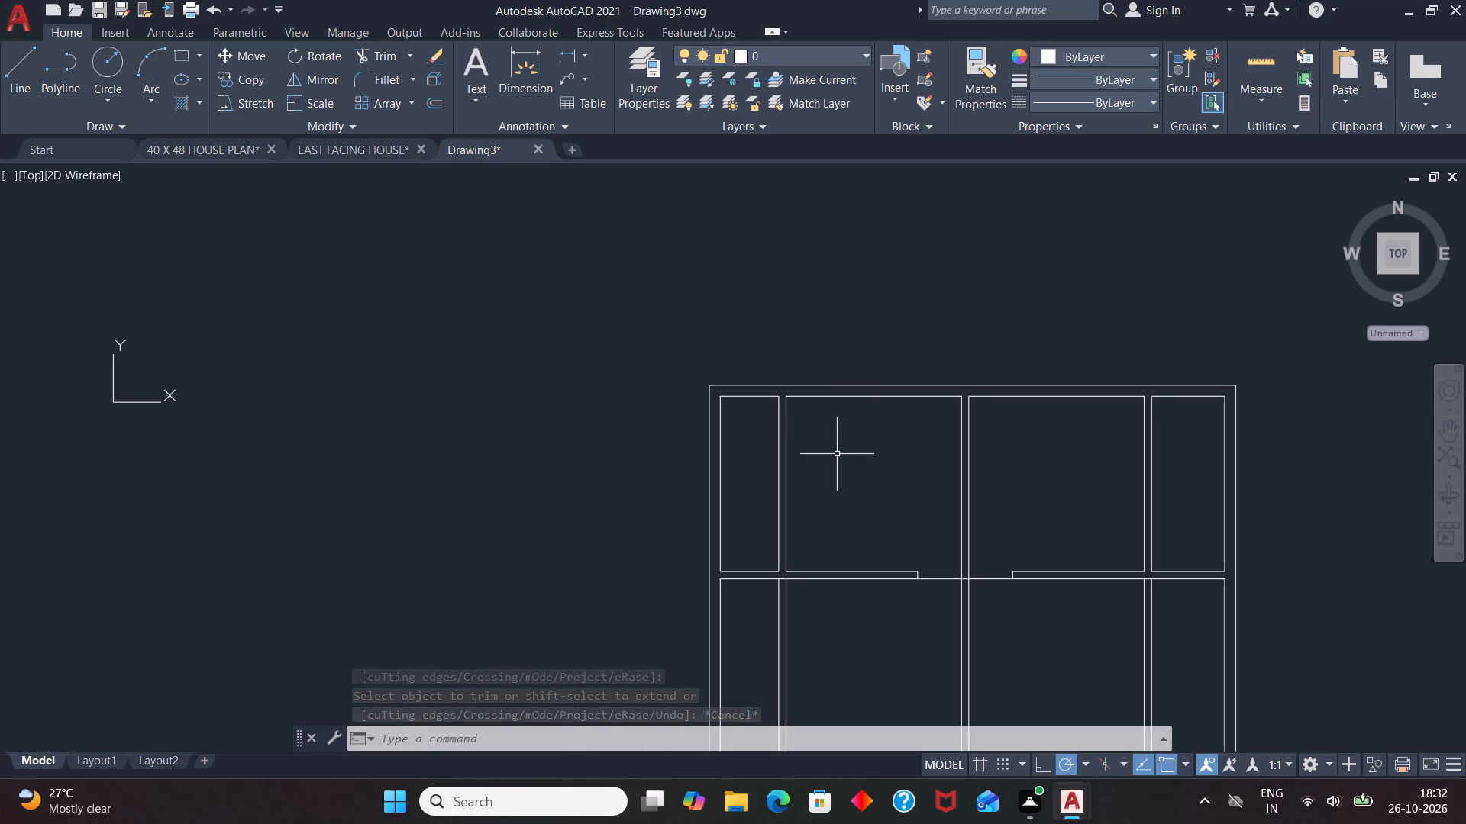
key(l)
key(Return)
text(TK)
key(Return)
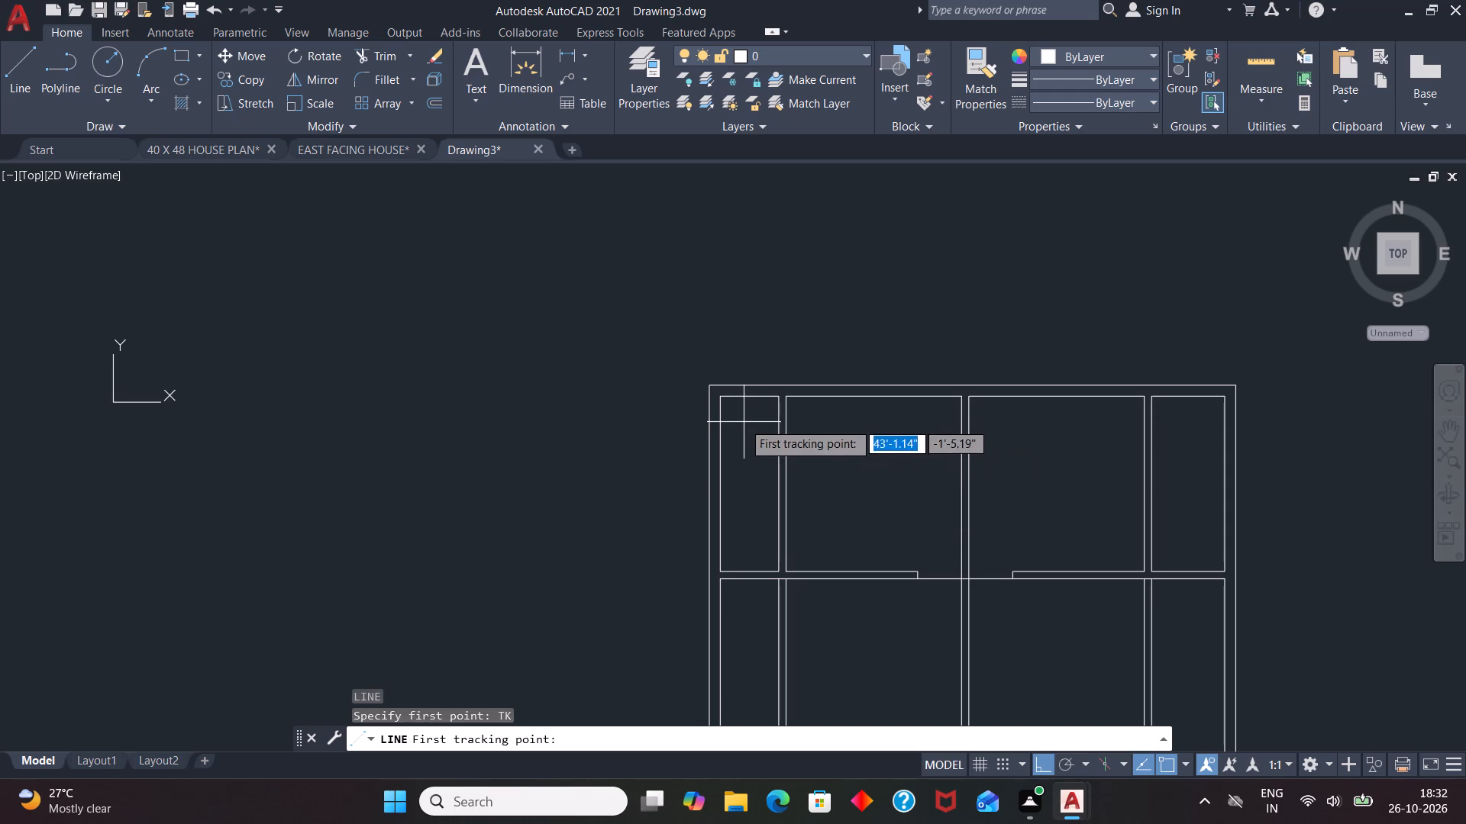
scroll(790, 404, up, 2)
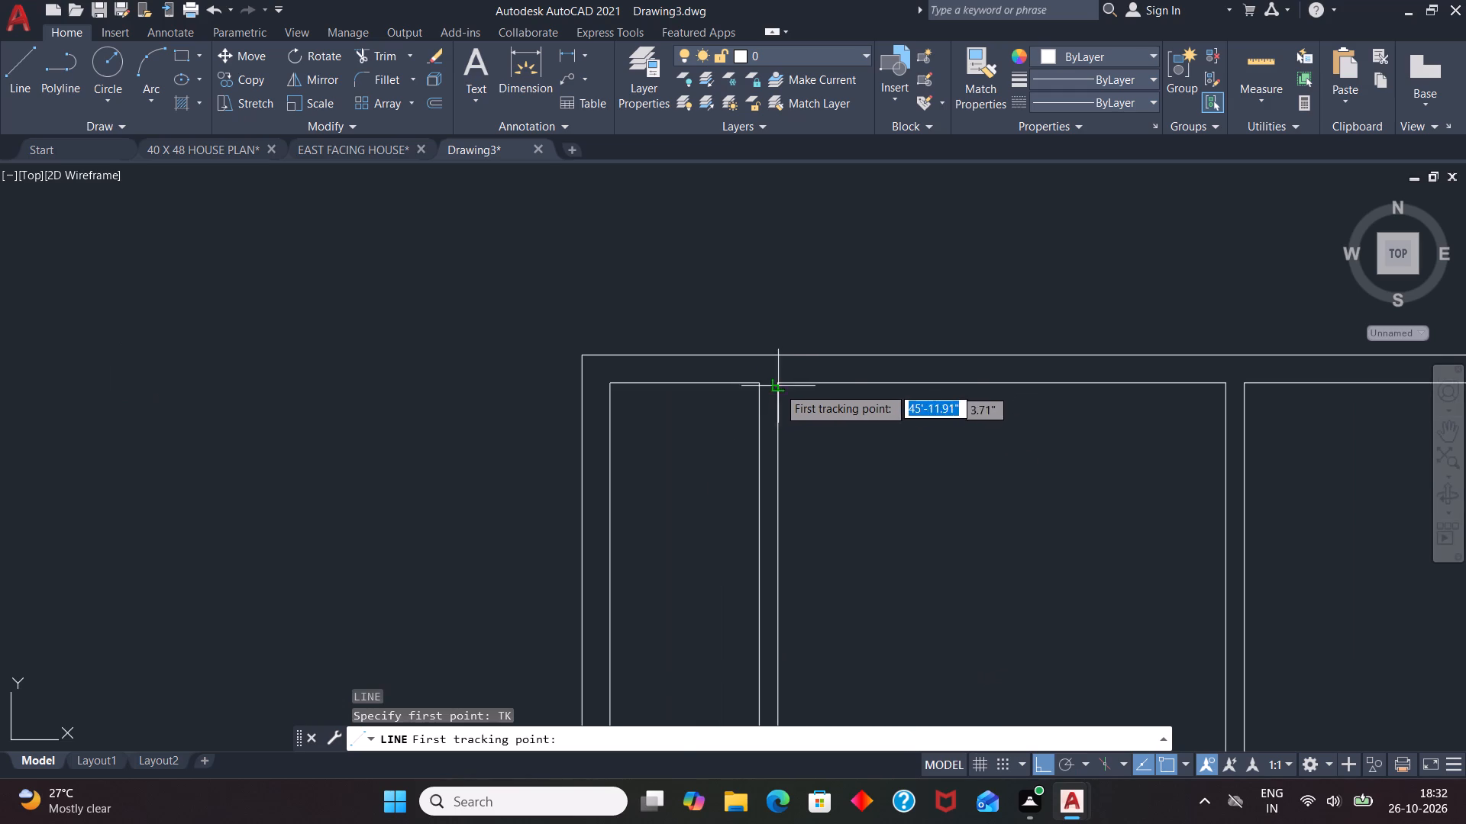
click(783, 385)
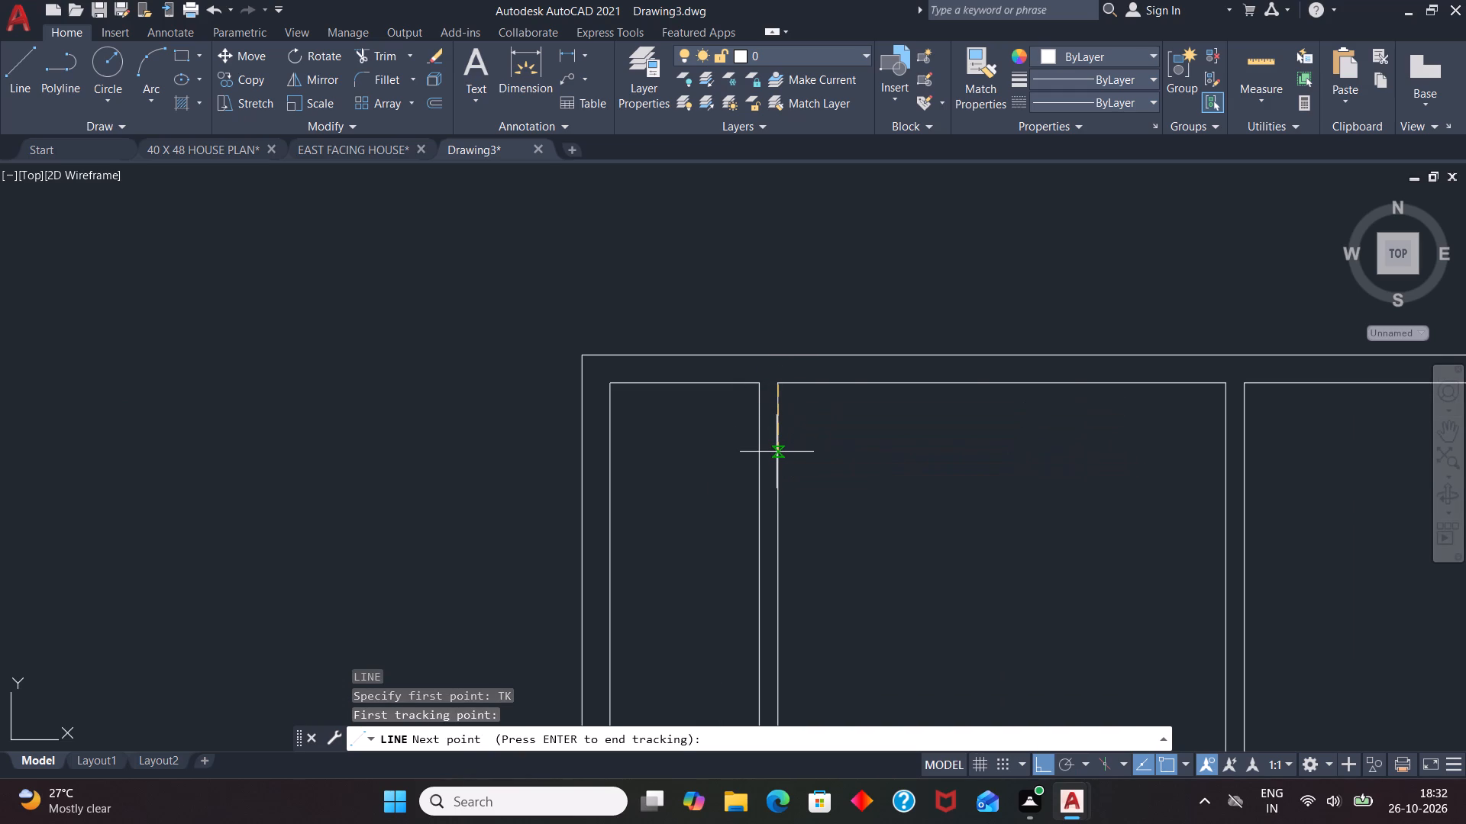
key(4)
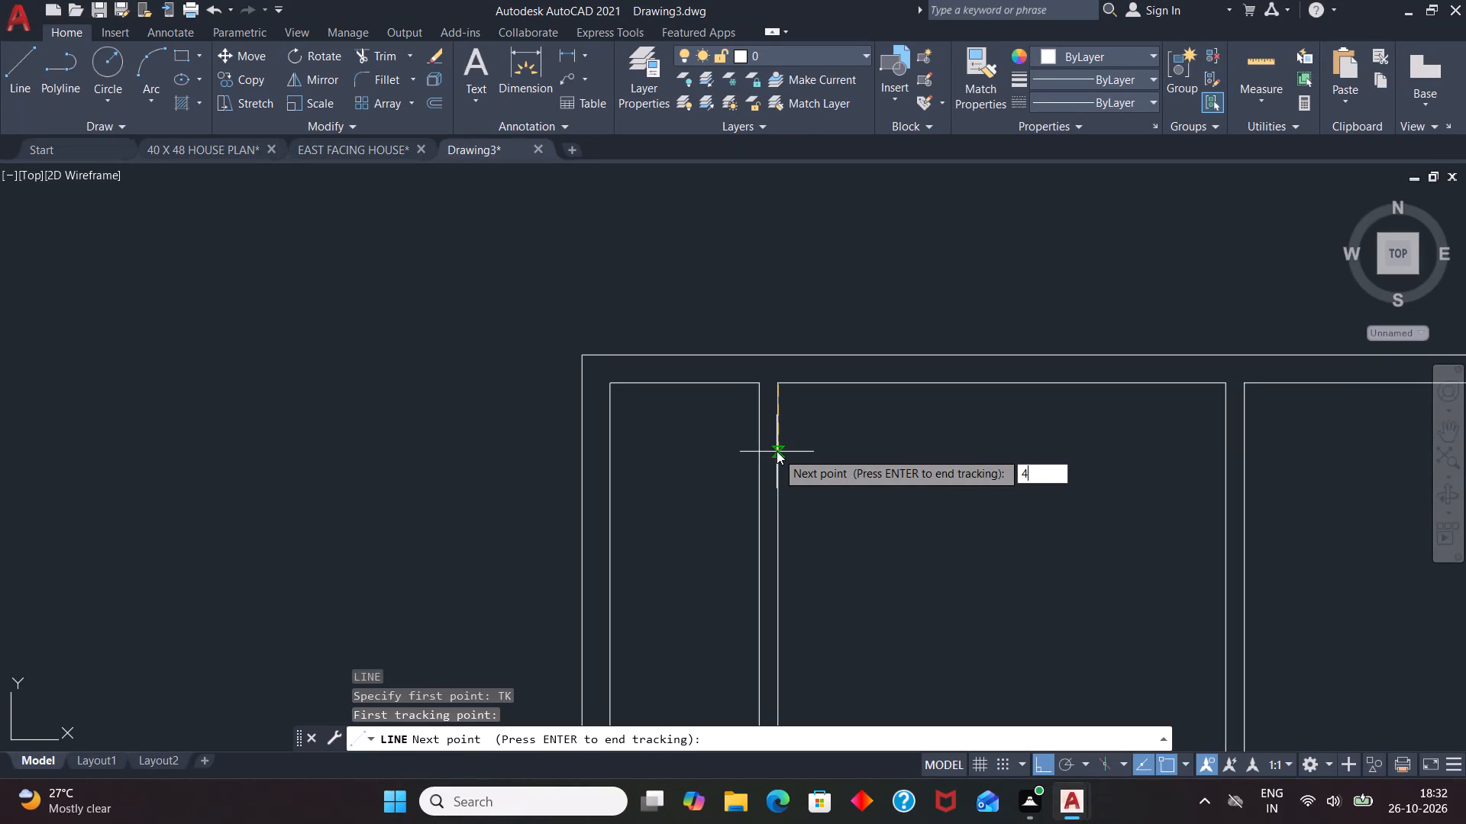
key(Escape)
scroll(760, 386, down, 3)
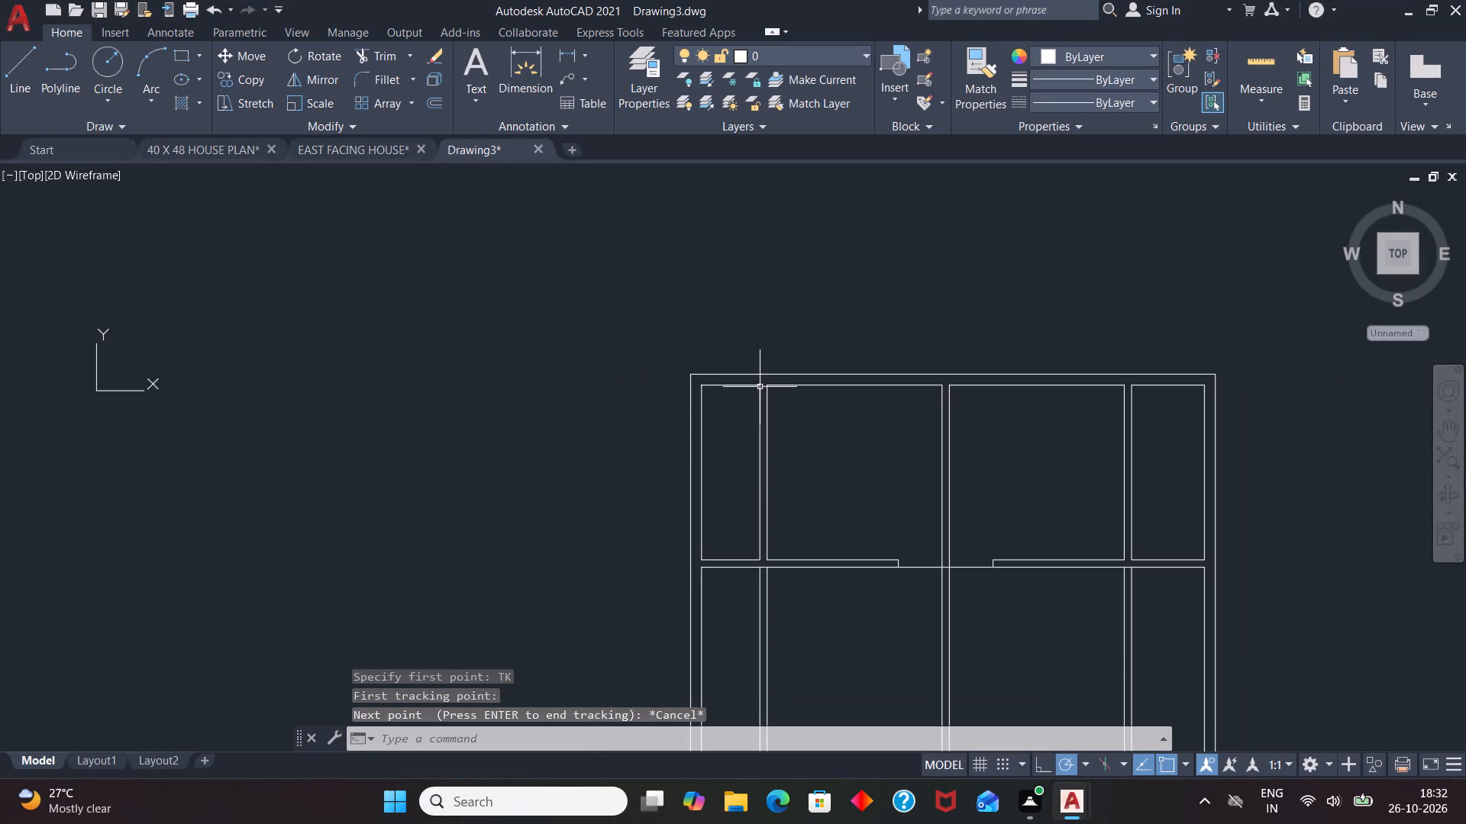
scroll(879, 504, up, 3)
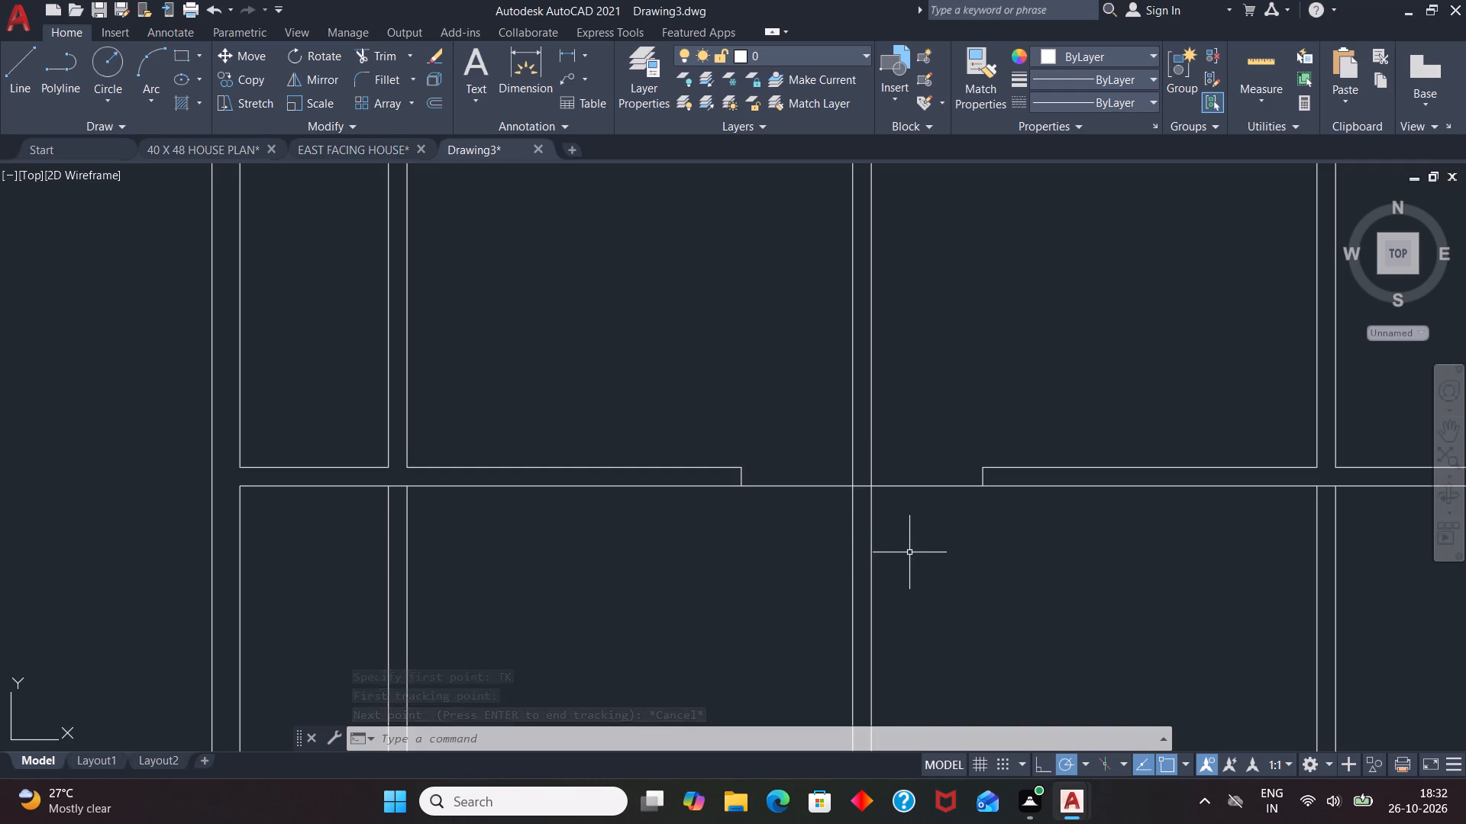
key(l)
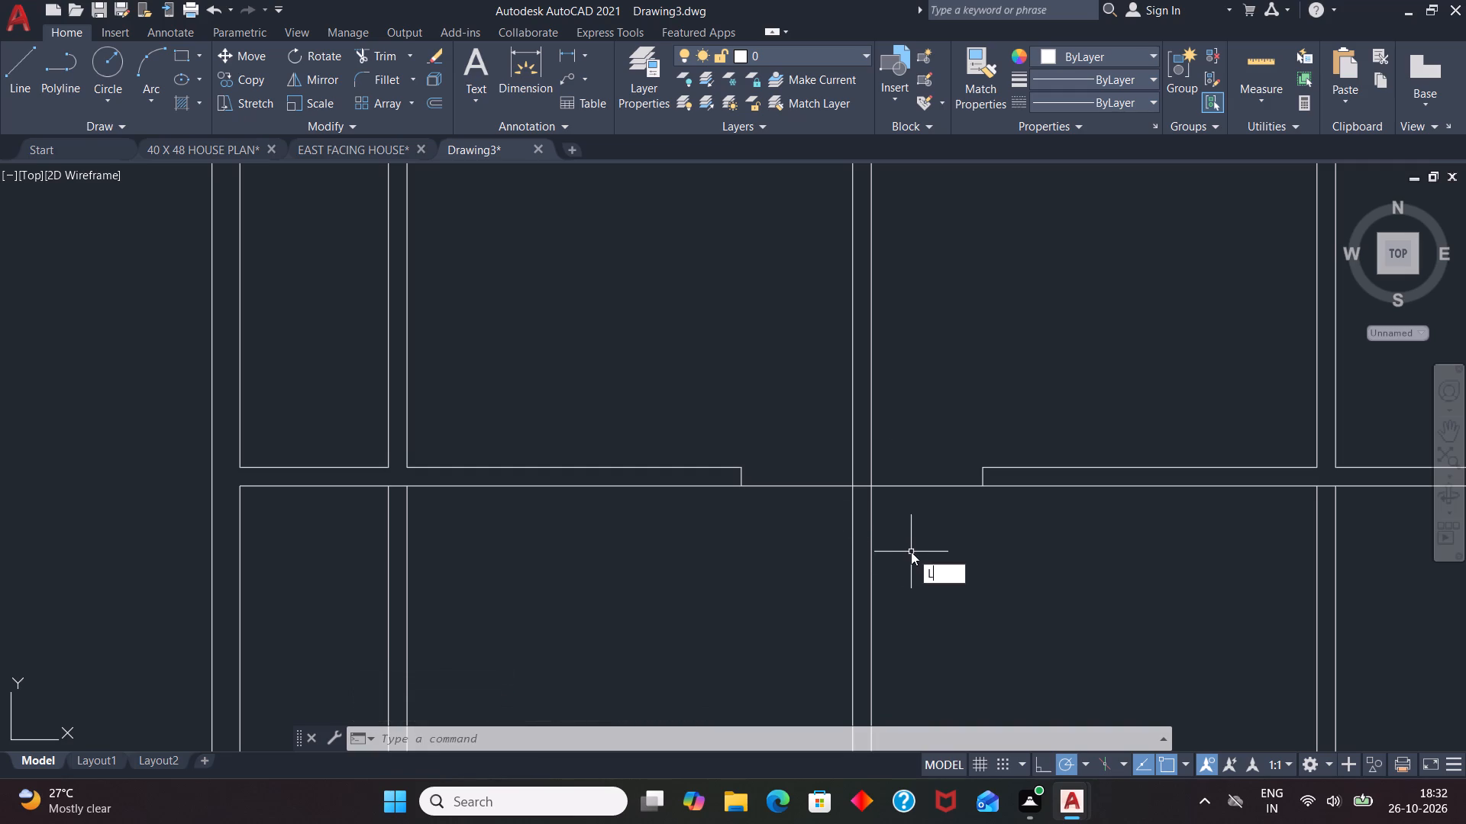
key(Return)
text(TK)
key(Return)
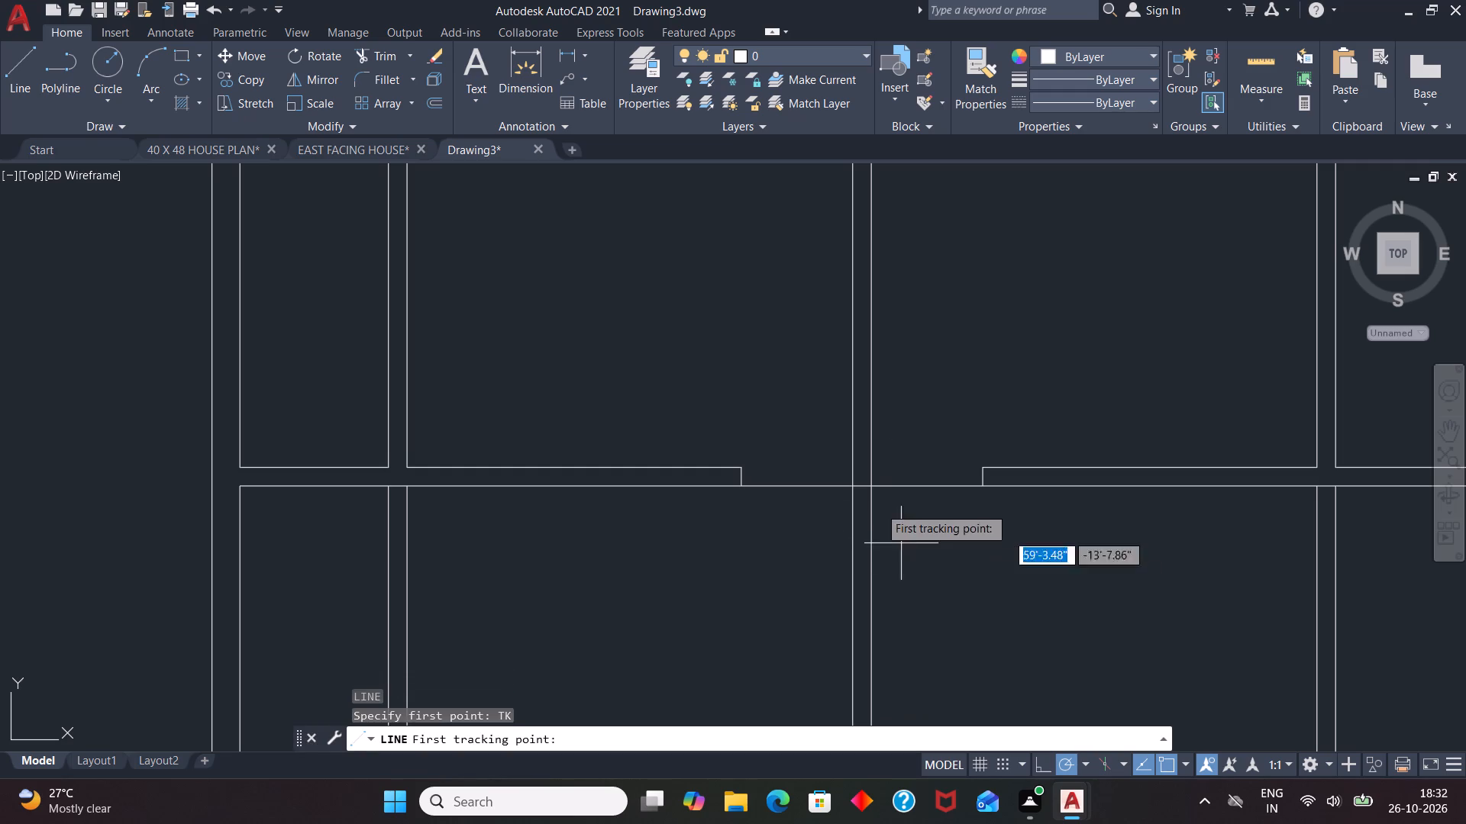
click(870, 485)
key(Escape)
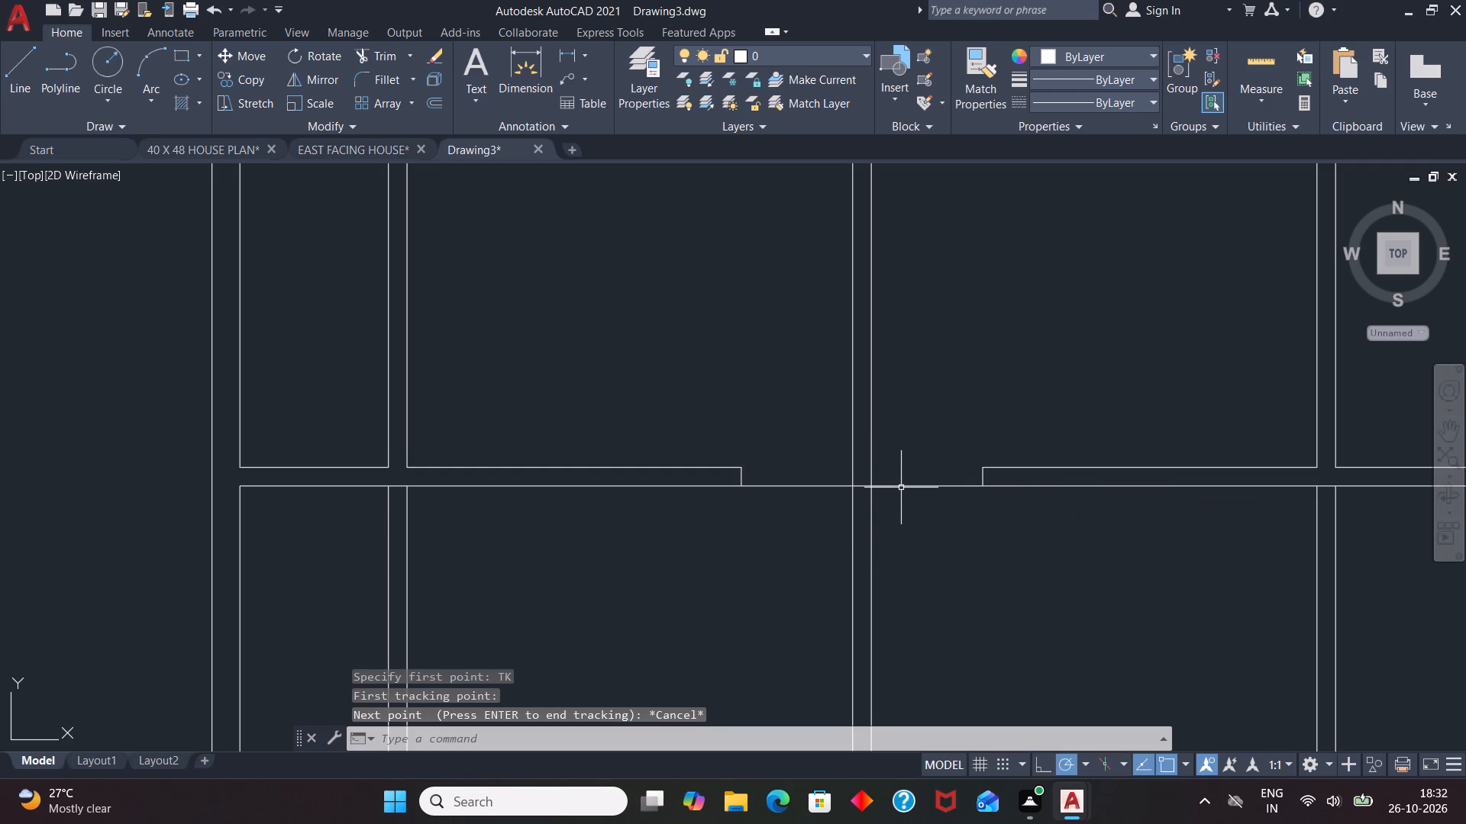
Undo the recent trims on the top inner wall line and on the horizontal partition's upper line beside the middle vertical partition.
key(ctrl+z)
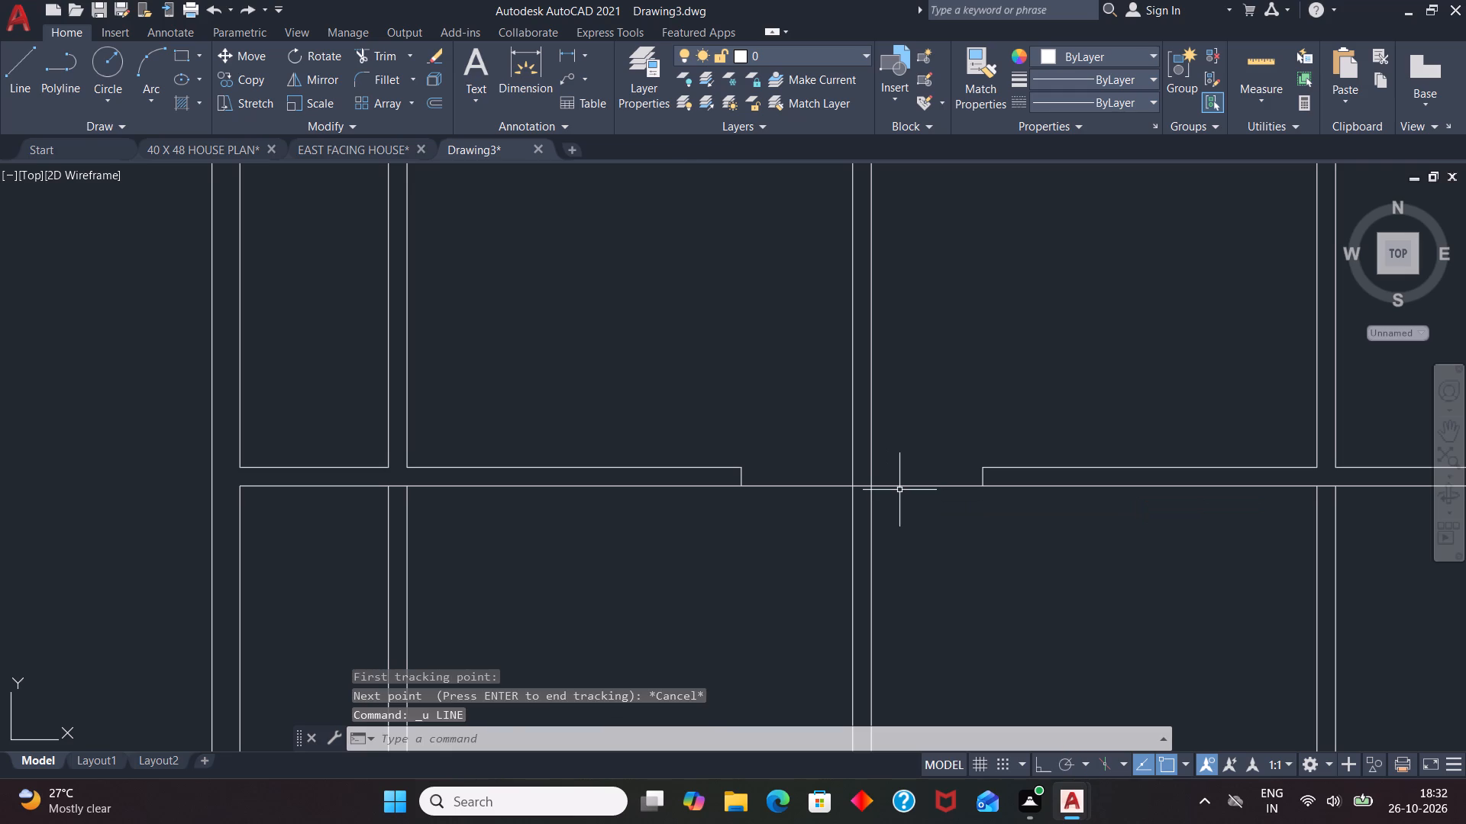
key(ctrl+z)
key(ctrl+z)
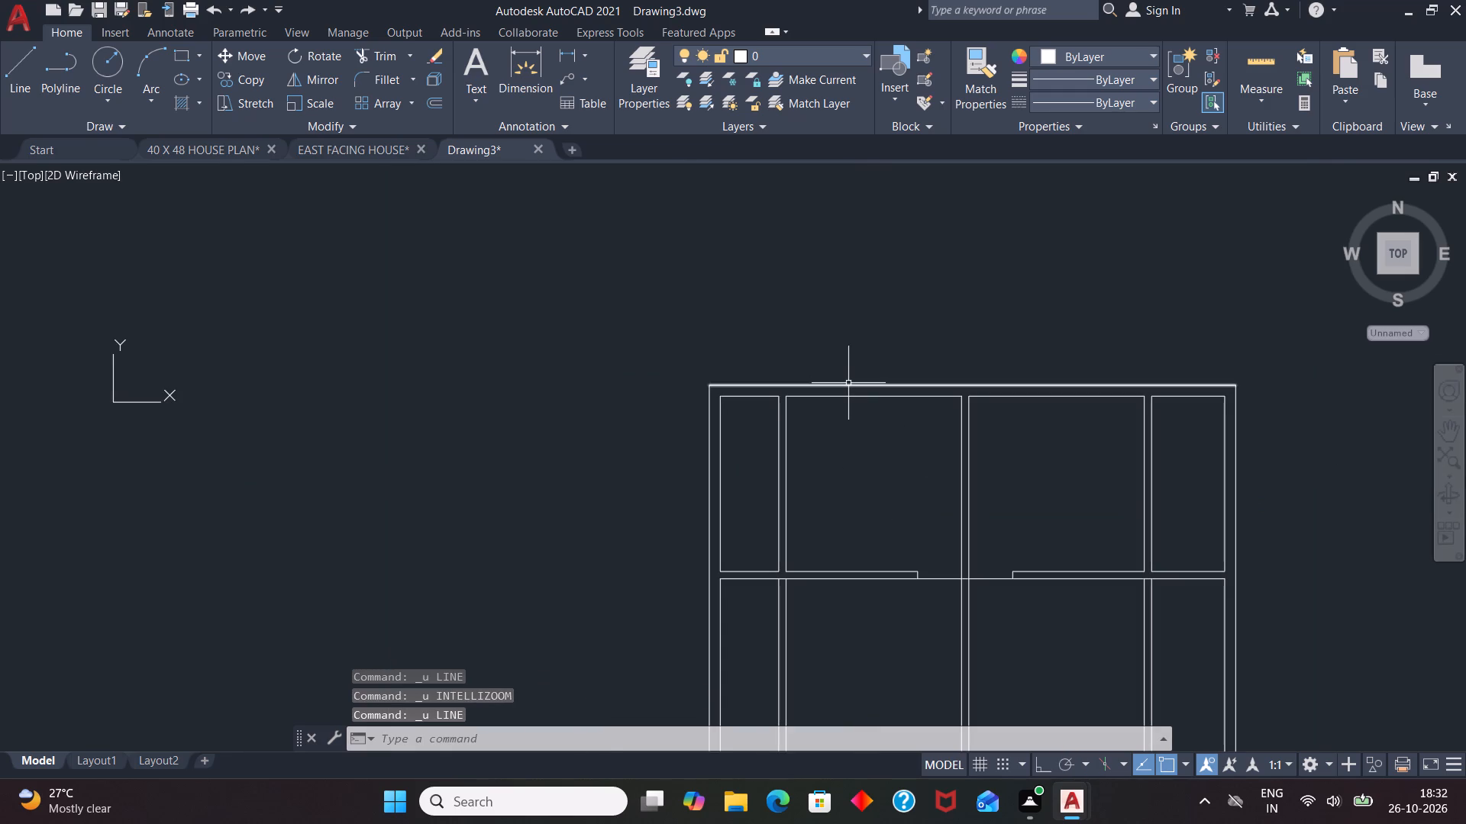
key(ctrl+z)
scroll(838, 373, down, 2)
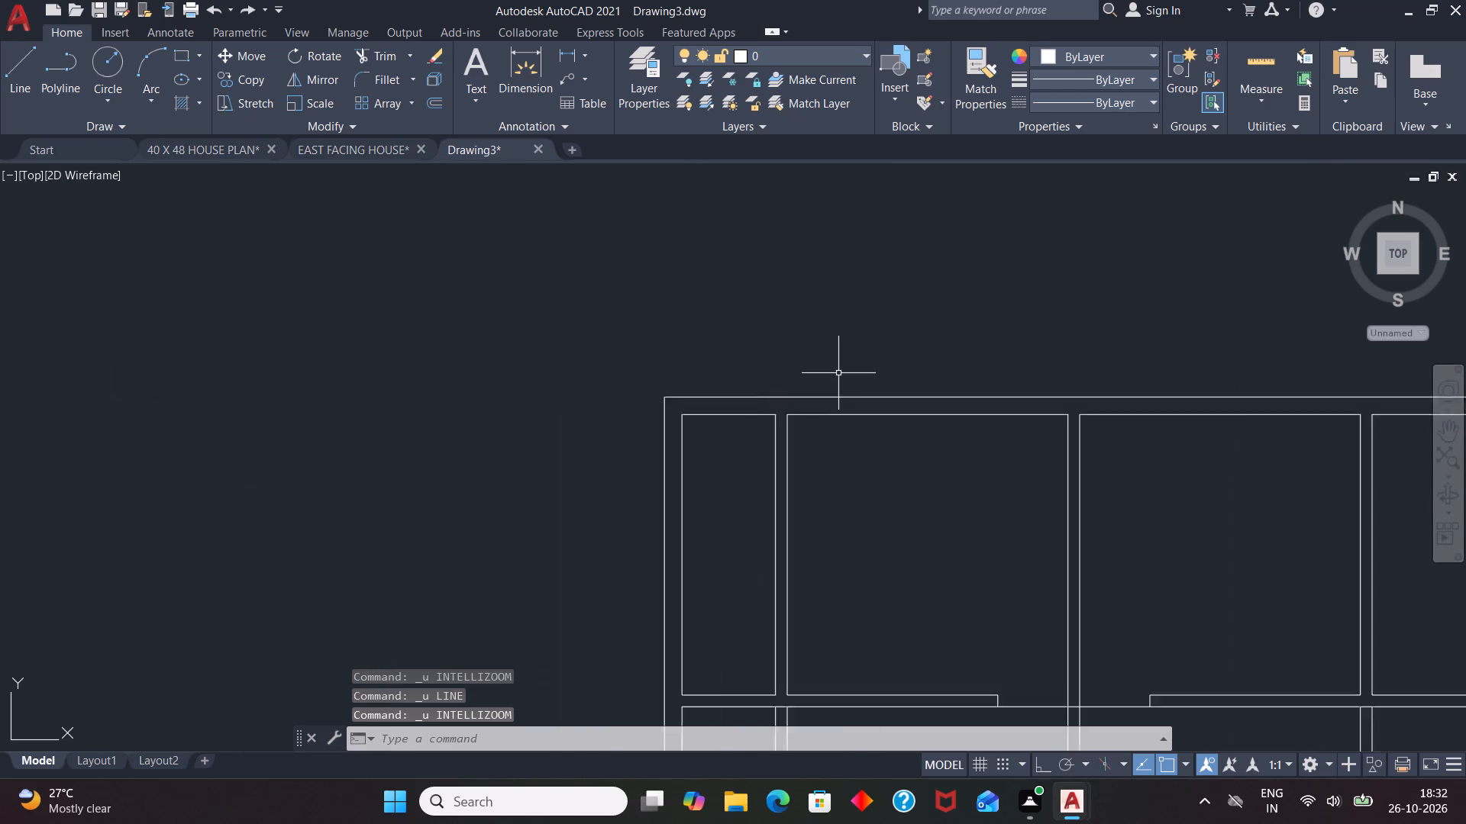
scroll(838, 374, down, 2)
key(ctrl+z)
key(ctrl+z)
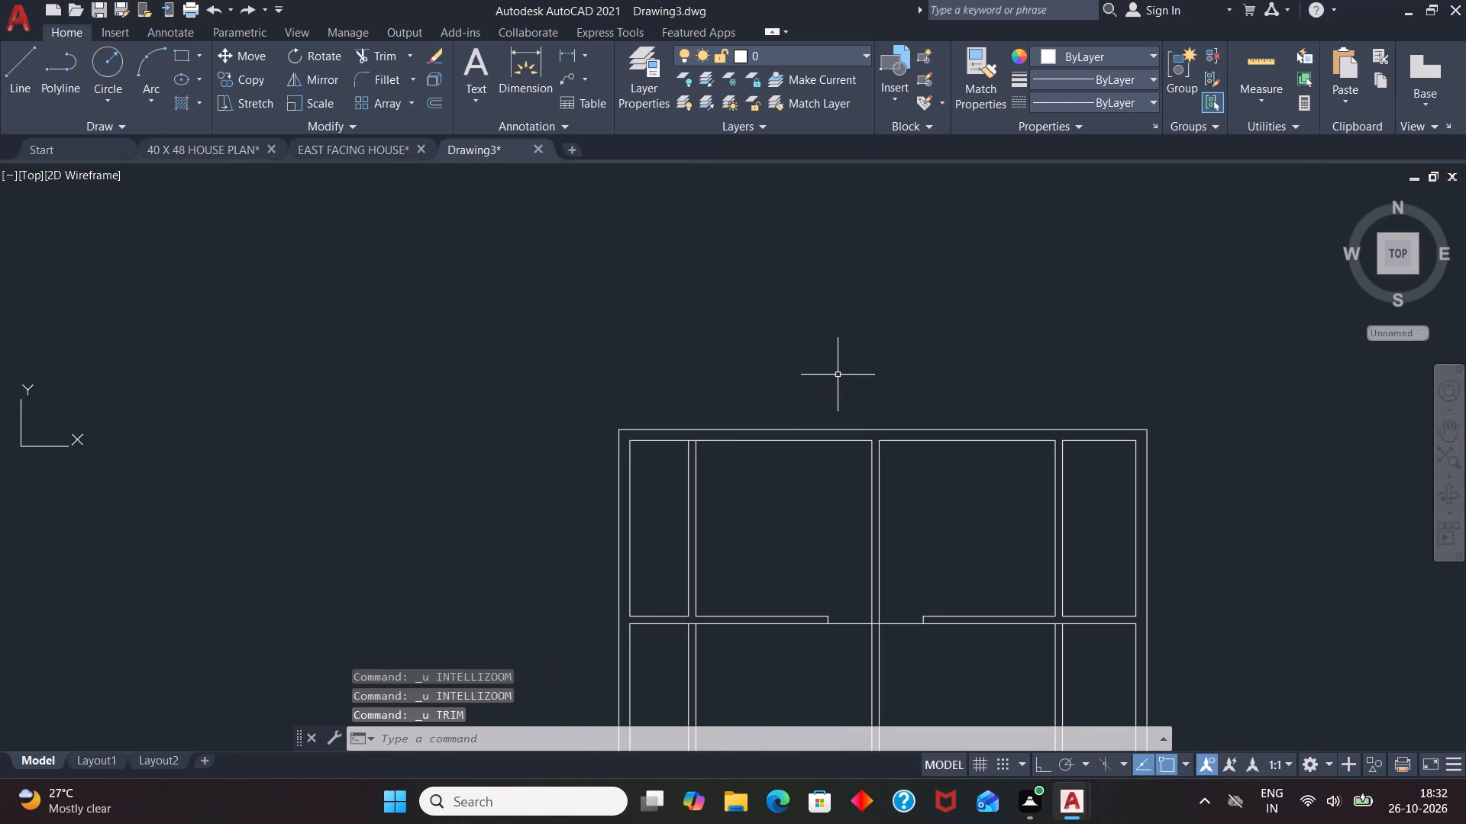
key(ctrl+z)
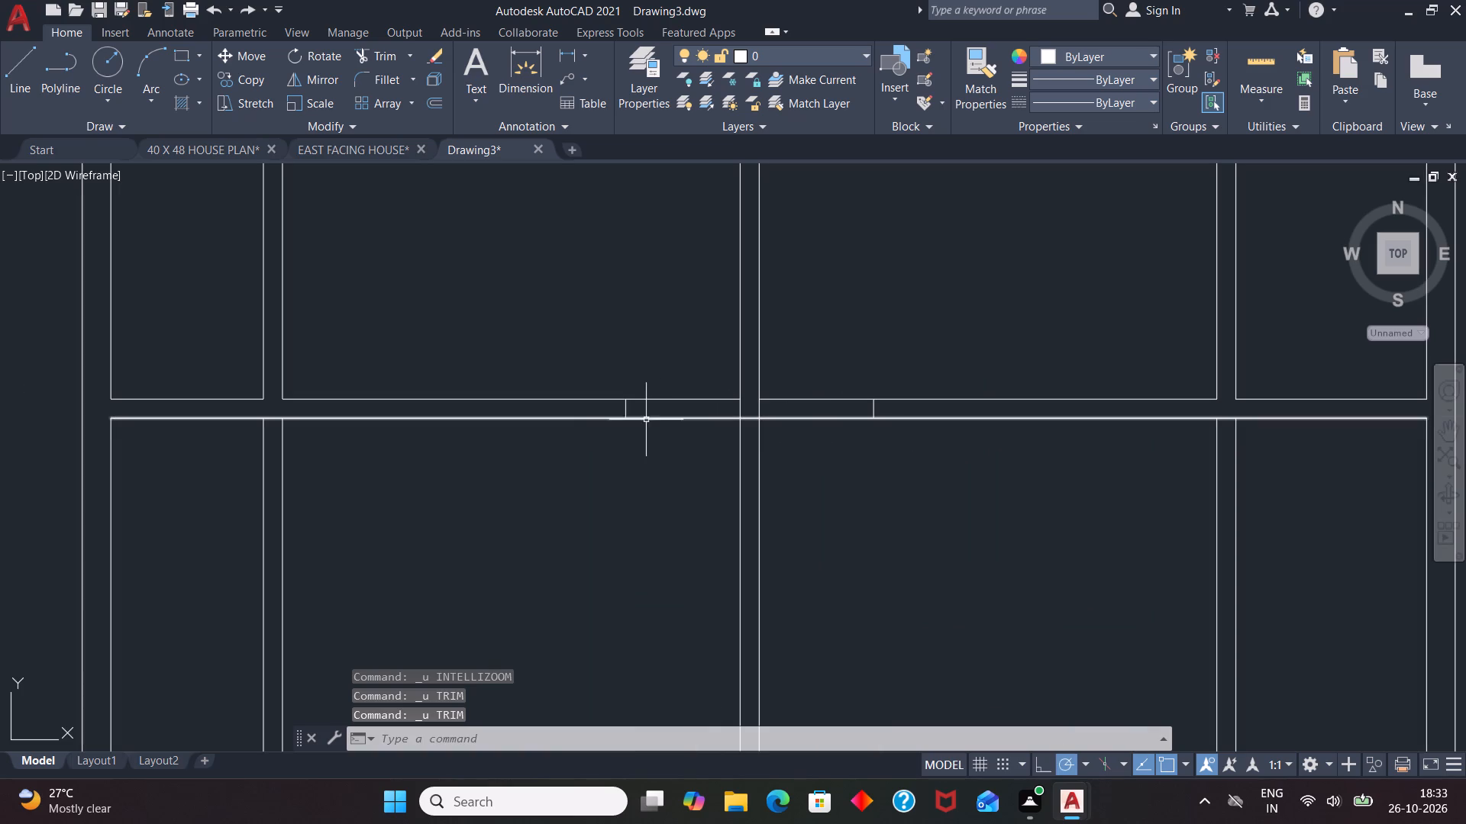
Erase the two short cross lines in the horizontal partition on both sides of the middle vertical partition.
click(627, 410)
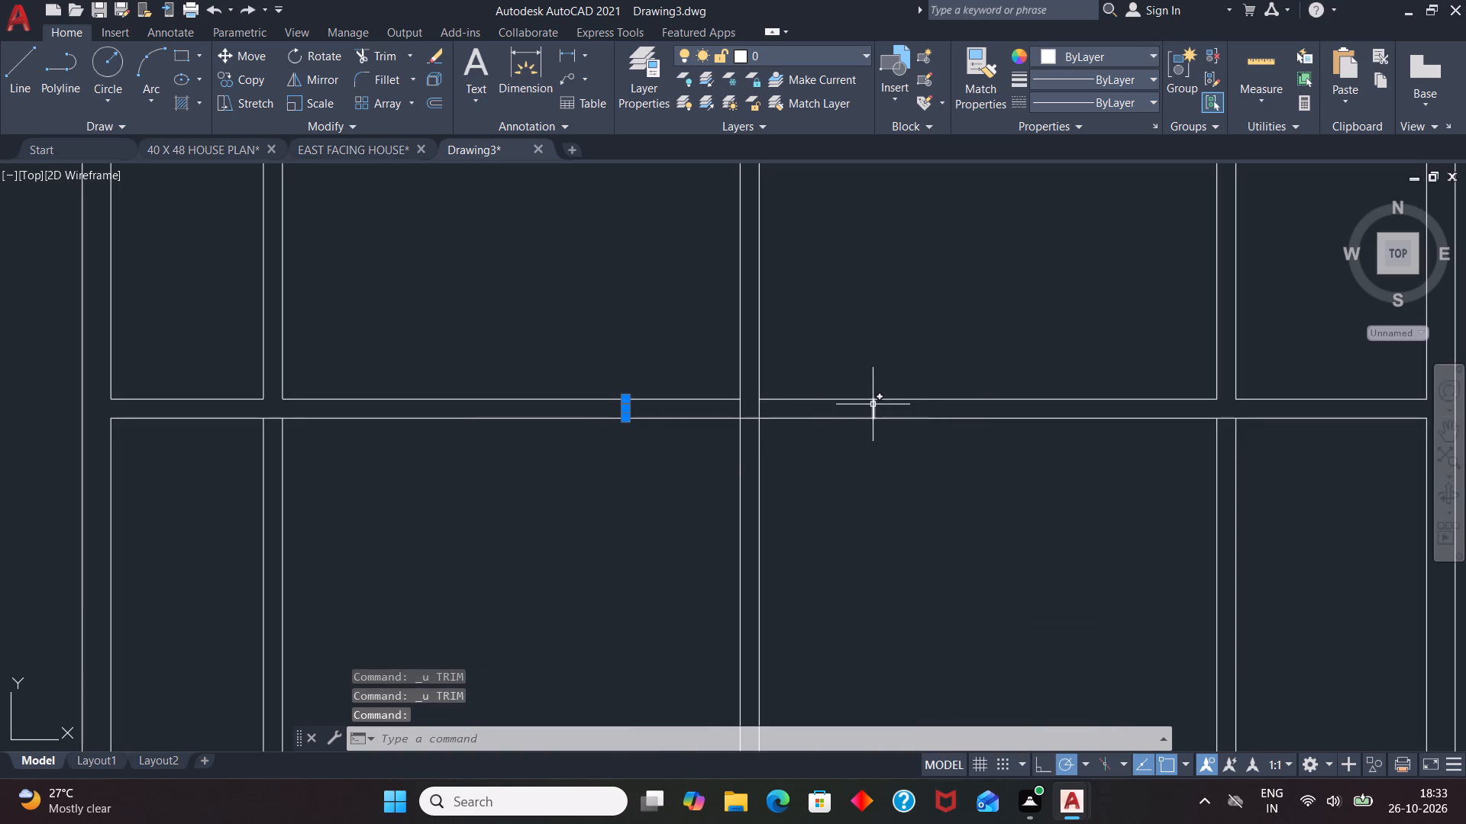
click(873, 404)
key(Delete)
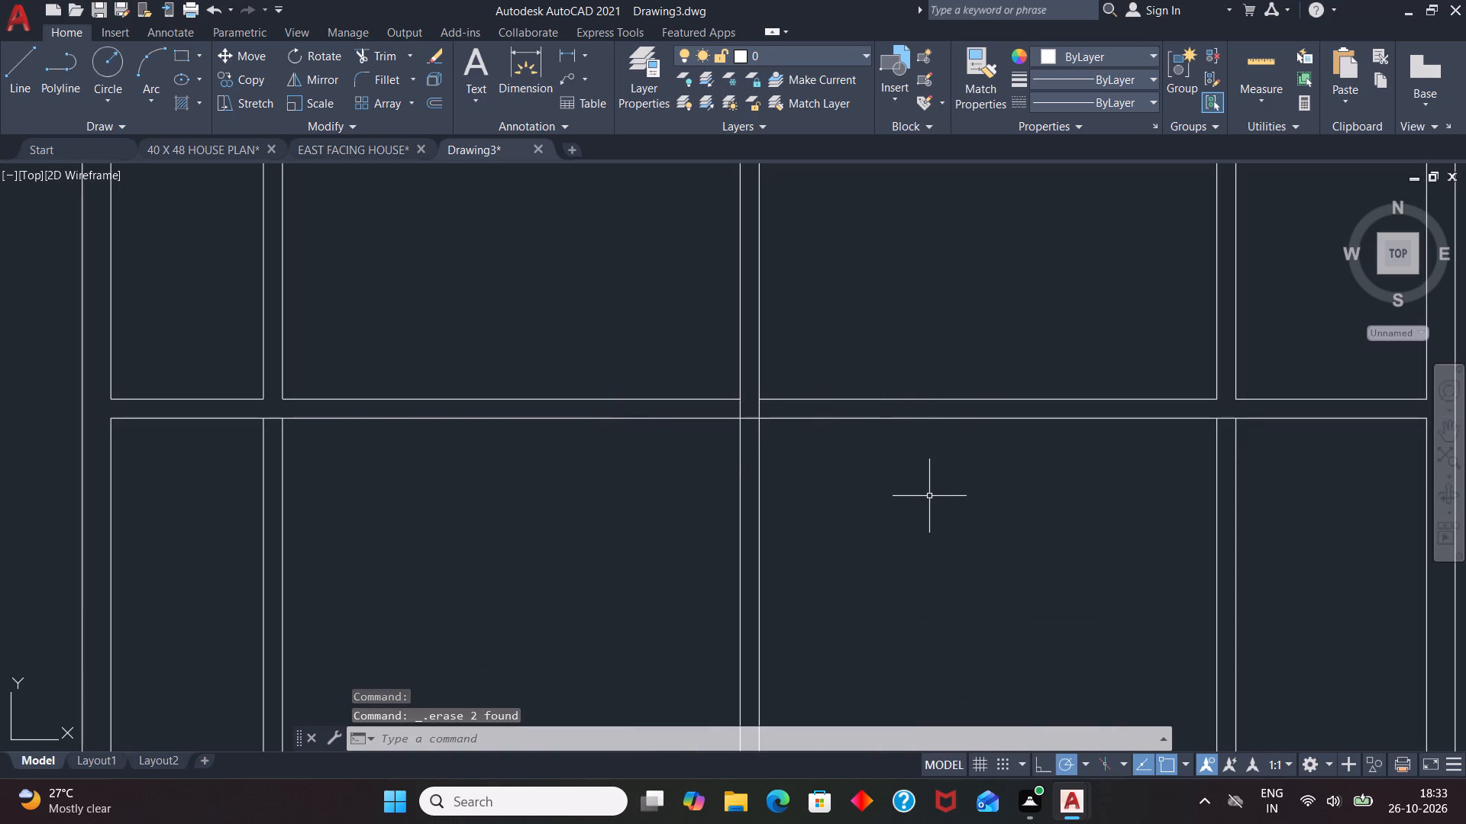
Draw a line across the horizontal partition, tracked 4" to the right of the middle vertical partition.
key(l)
key(Return)
text(TK)
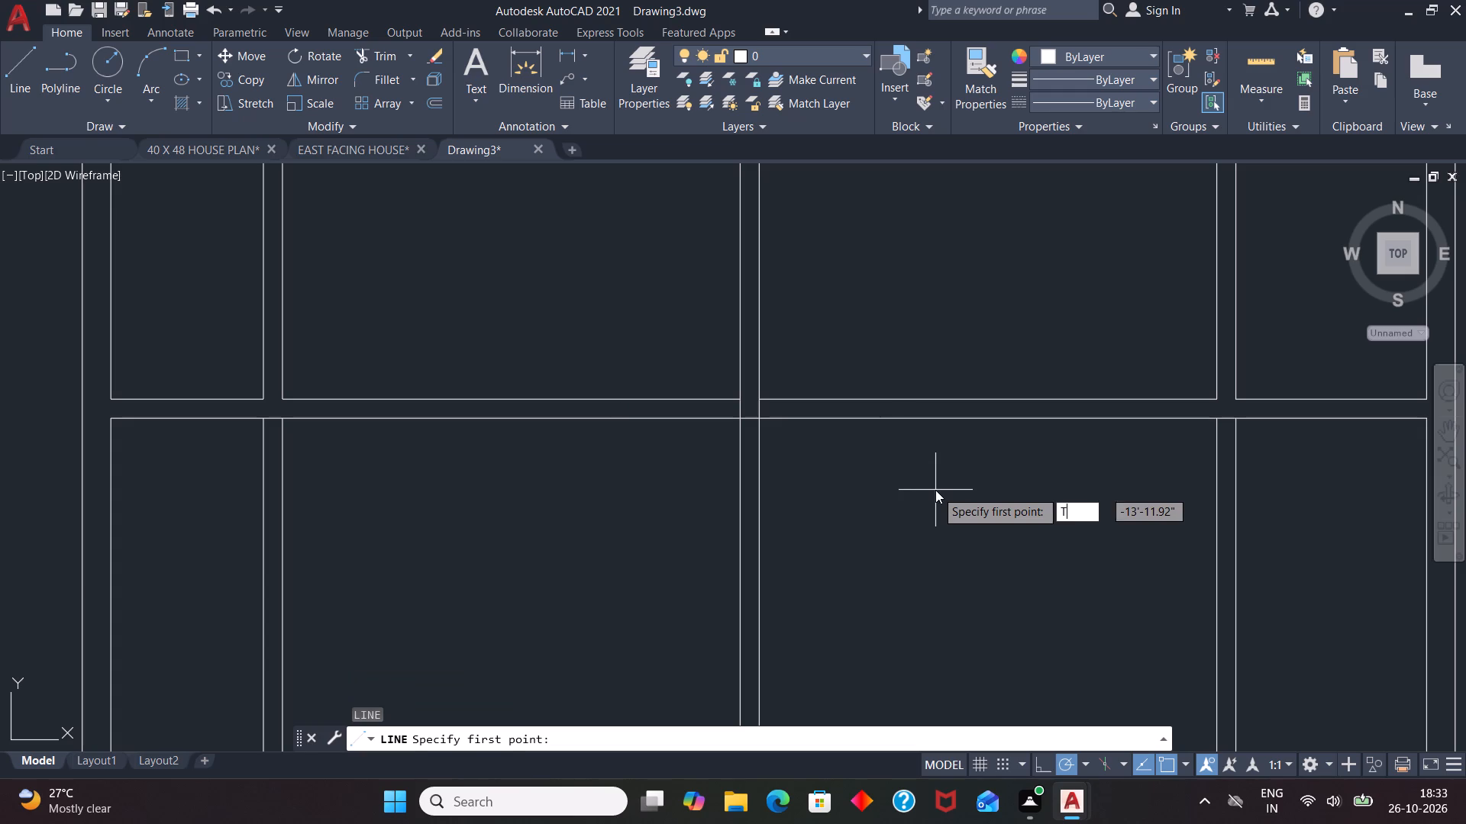
key(Return)
click(762, 420)
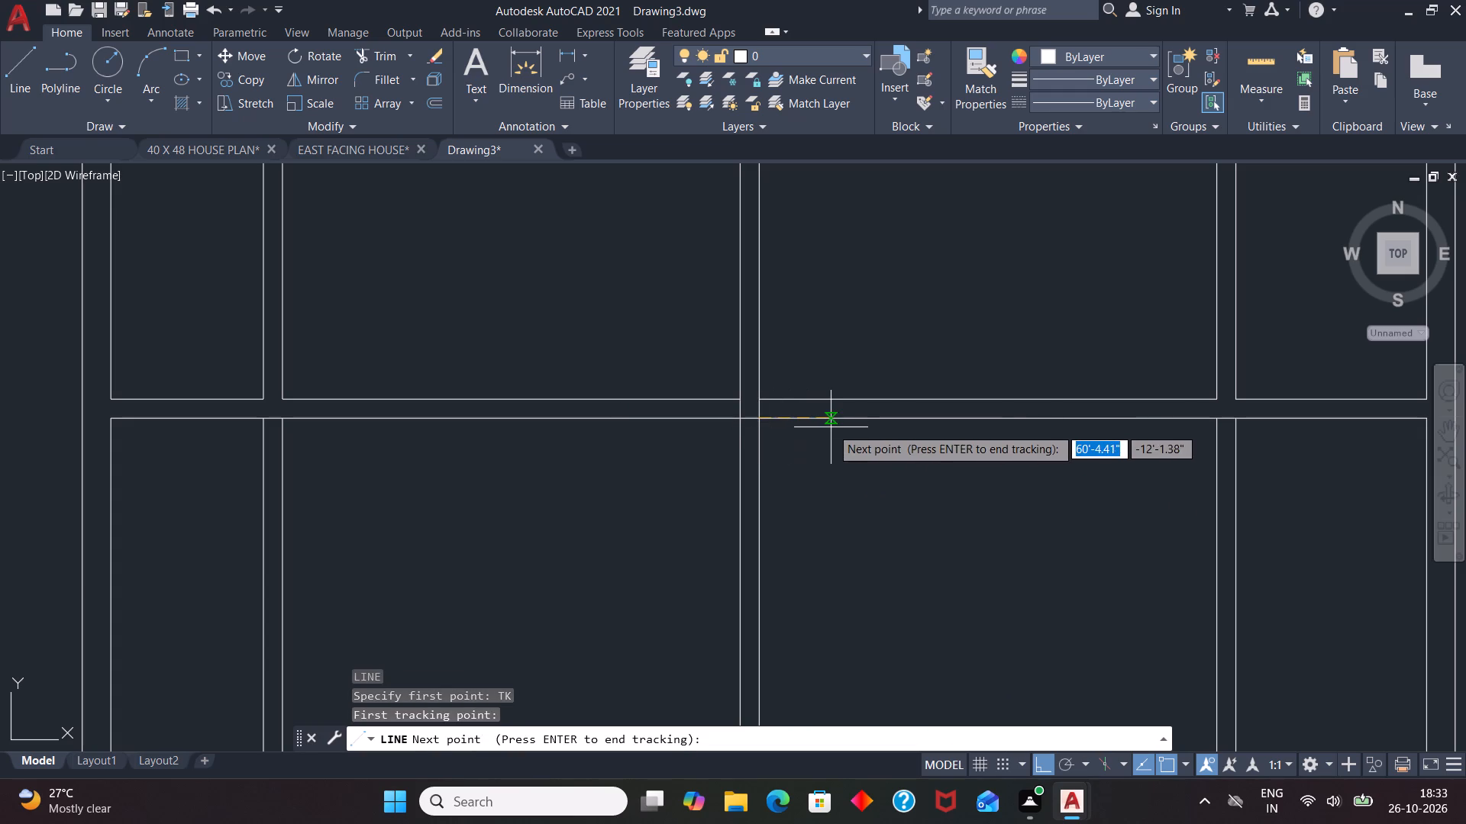
key(4)
key(Return)
key(Return)
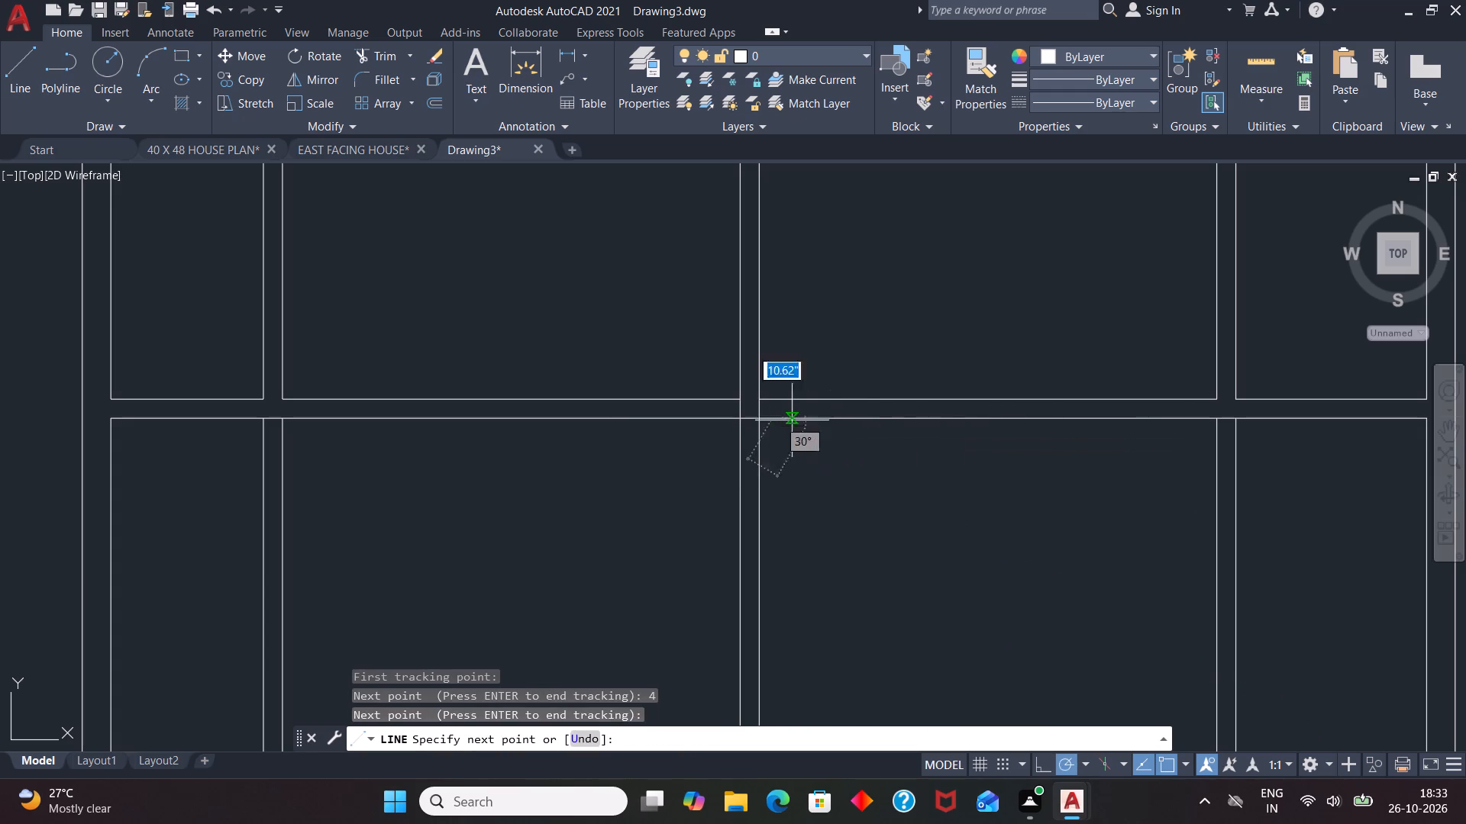
scroll(790, 415, up, 3)
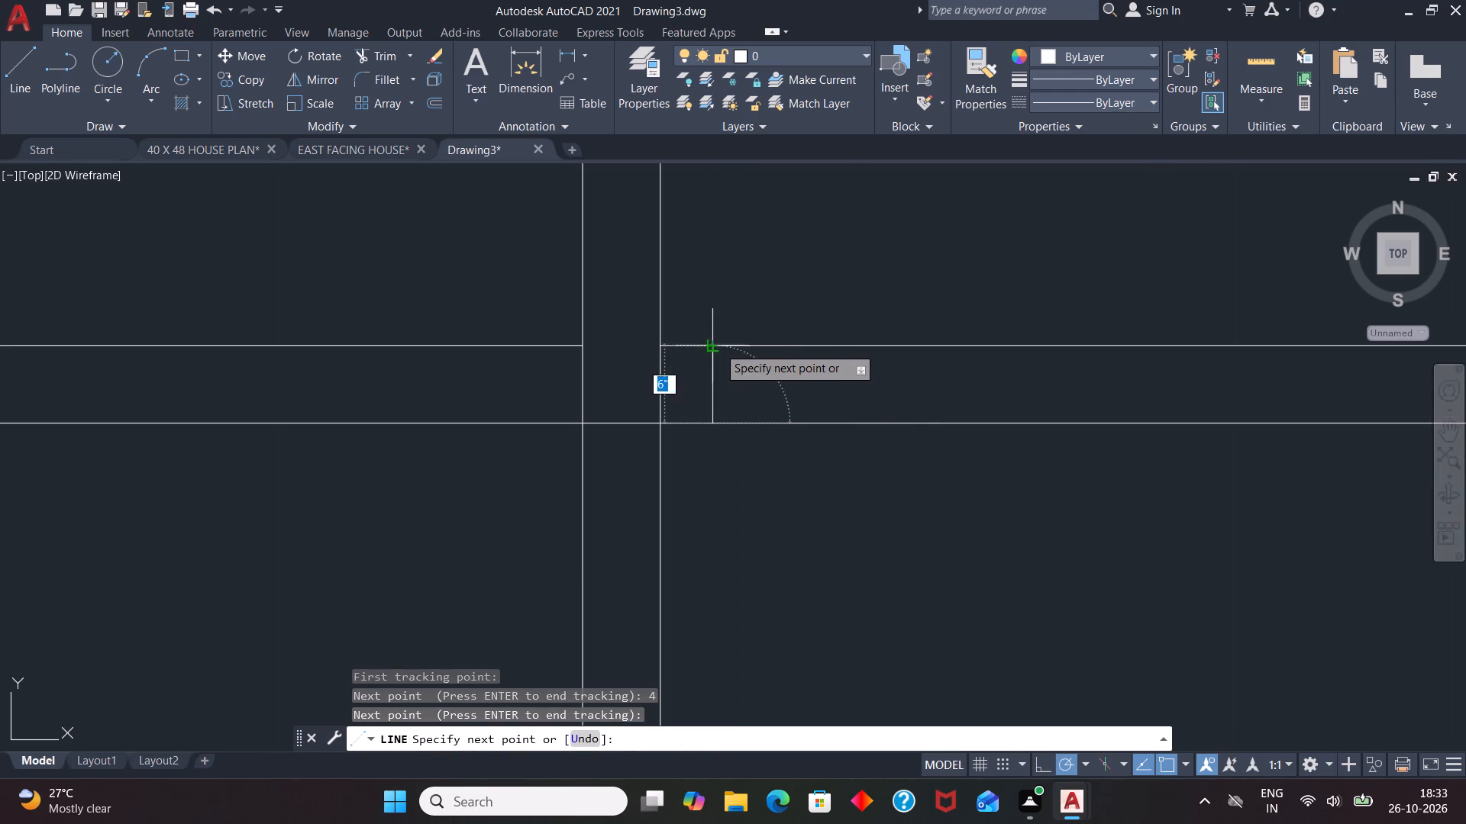
click(718, 346)
key(space)
Draw a line across the horizontal partition, tracked 4" to the left of the middle vertical partition.
scroll(926, 459, down, 1)
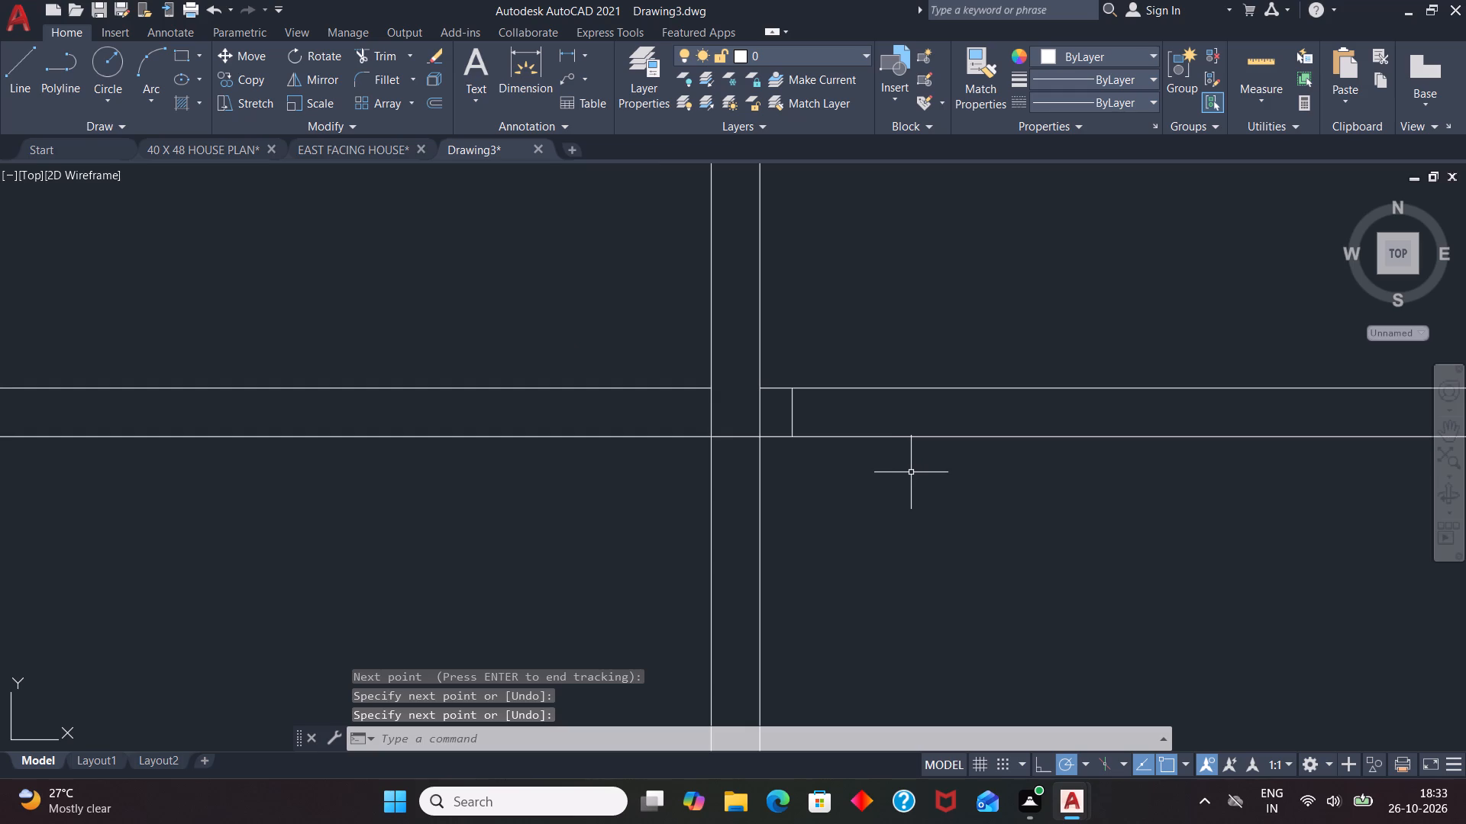
key(l)
key(Return)
key(t)
key(k)
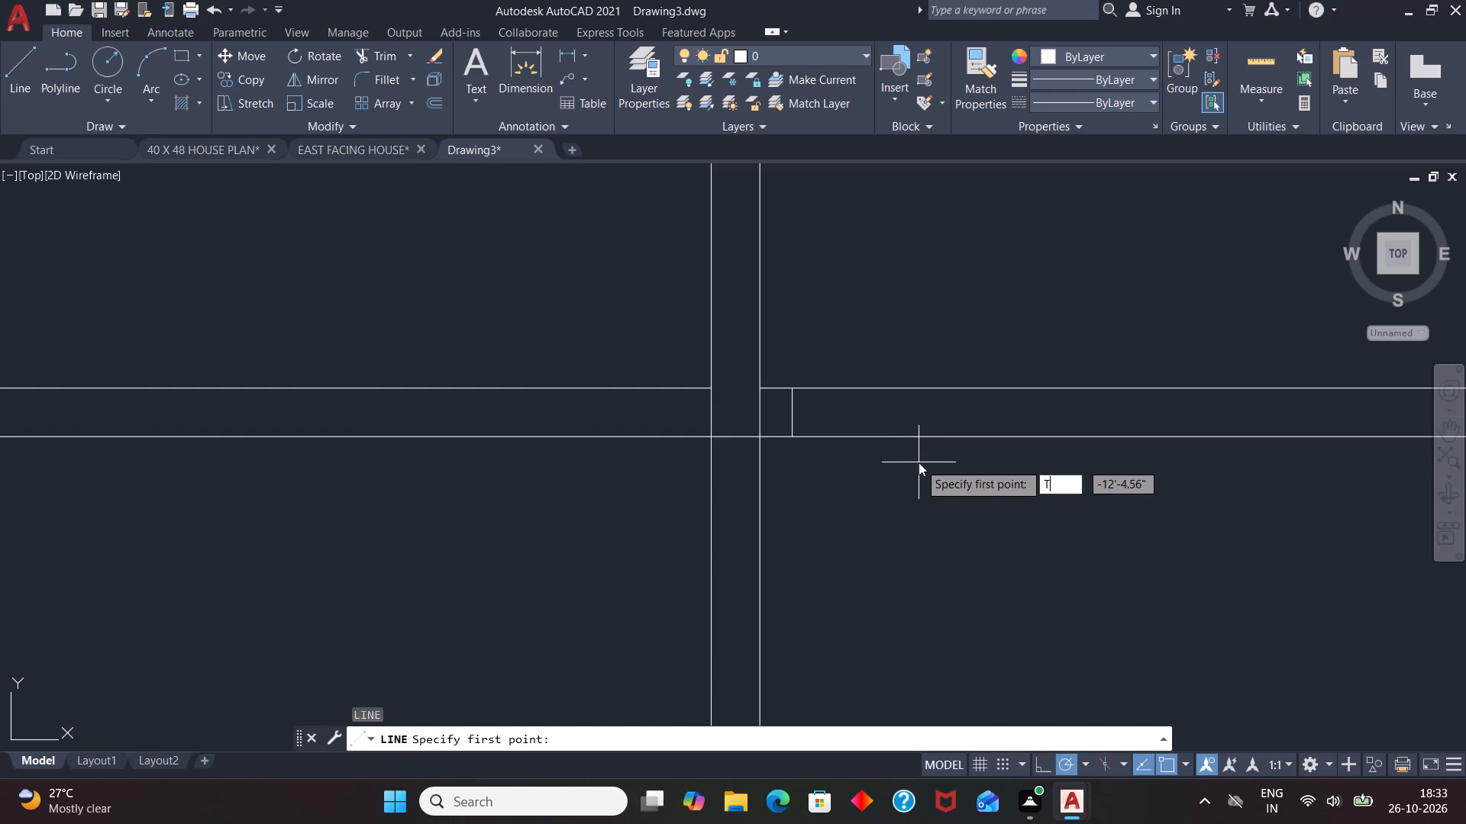
key(Return)
click(717, 434)
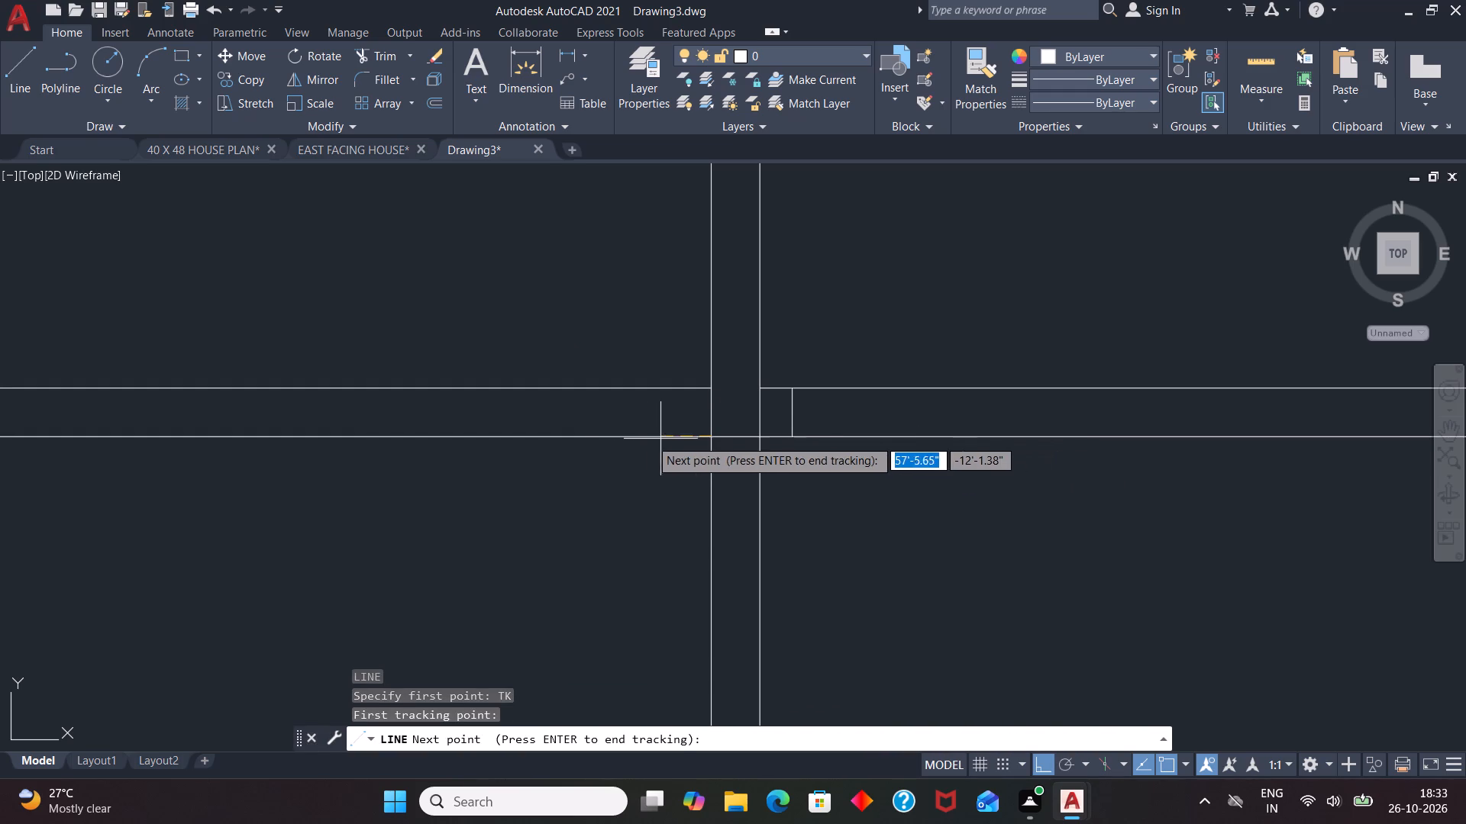
key(4)
key(Return)
key(Return)
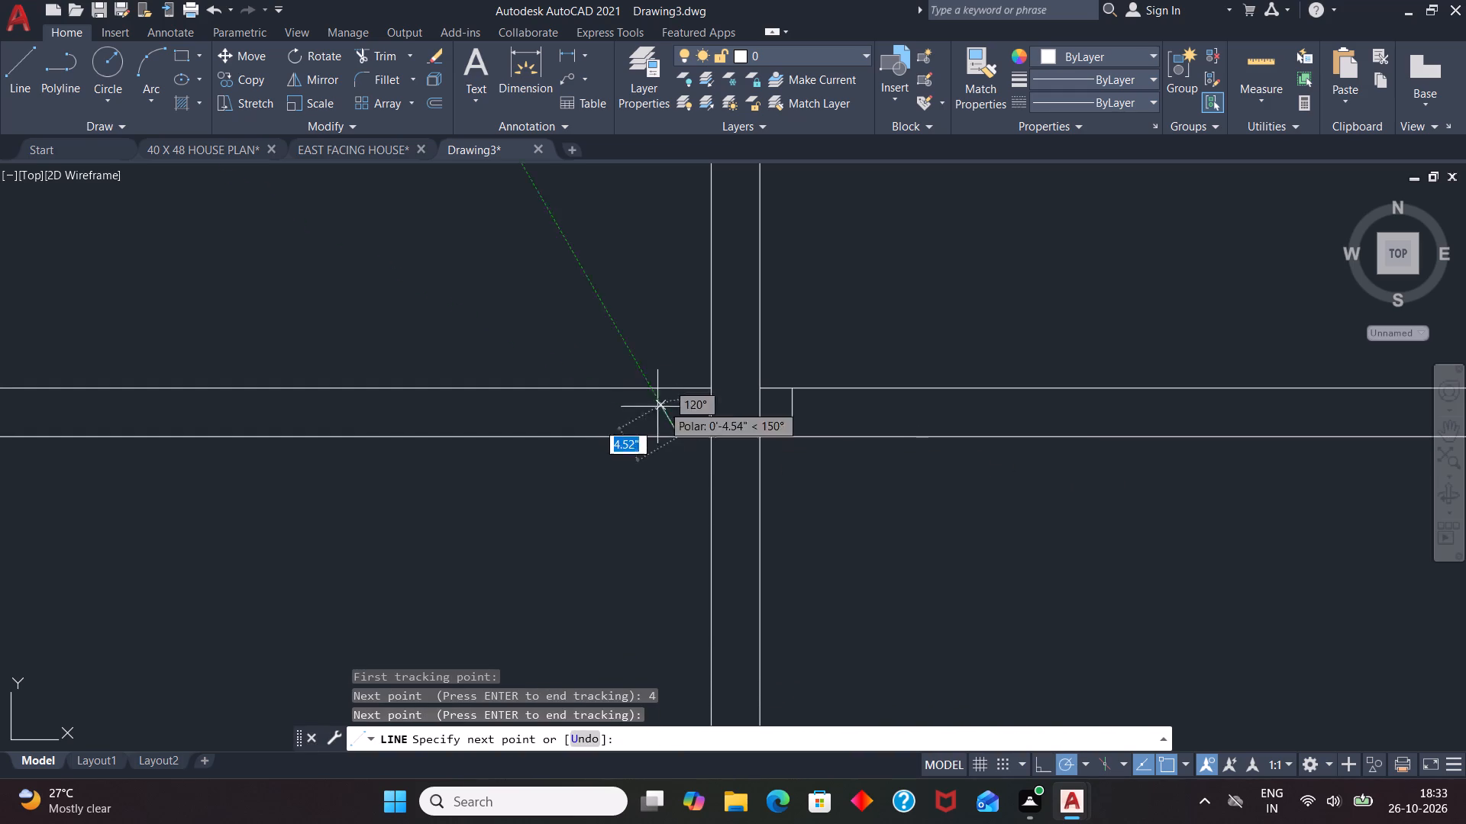
click(676, 390)
key(space)
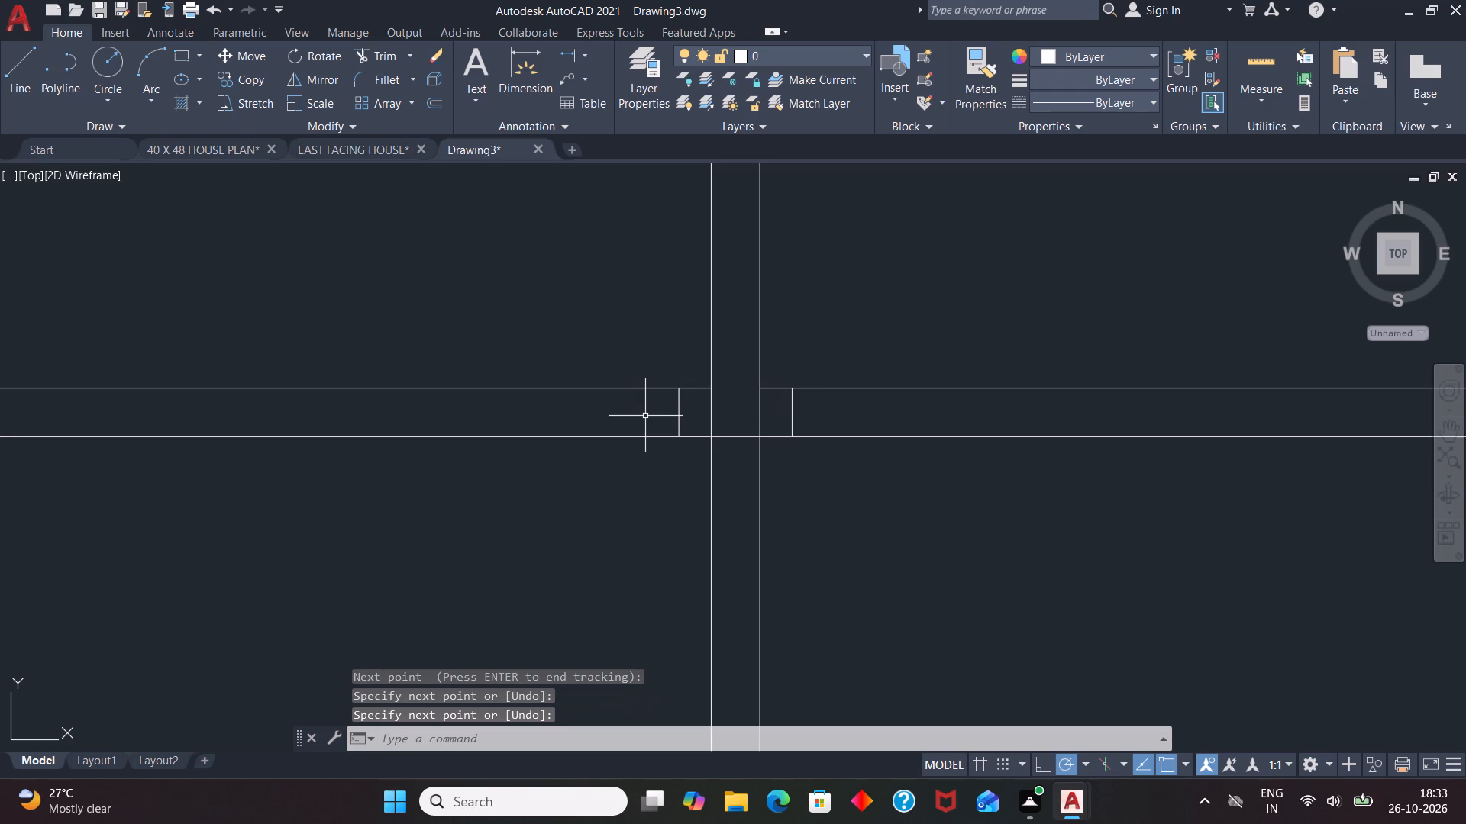
Trim both lines of the middle vertical partition where they cross the horizontal partition's thickness.
text(TR)
key(Return)
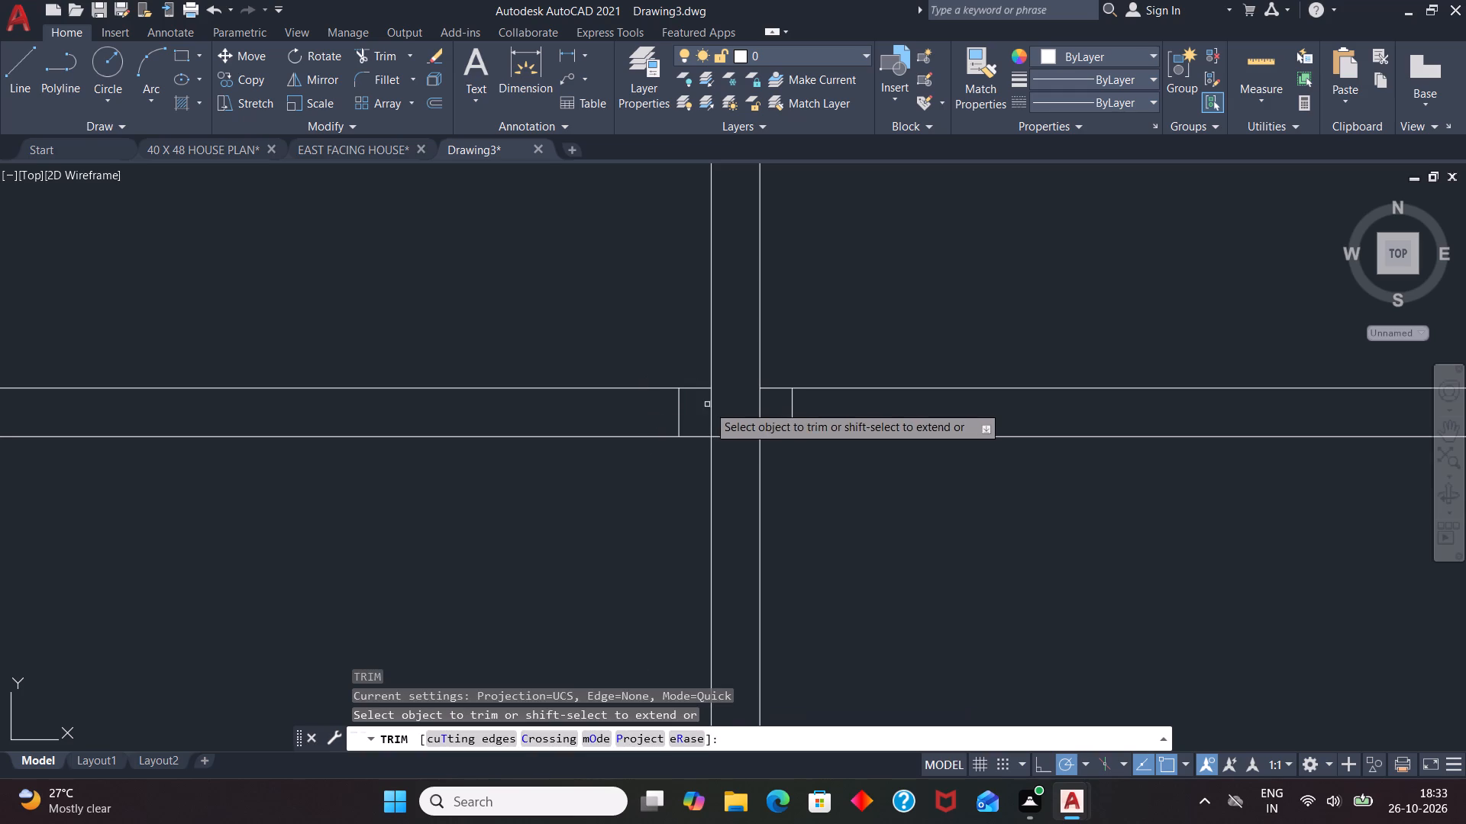
click(708, 405)
click(712, 407)
click(760, 410)
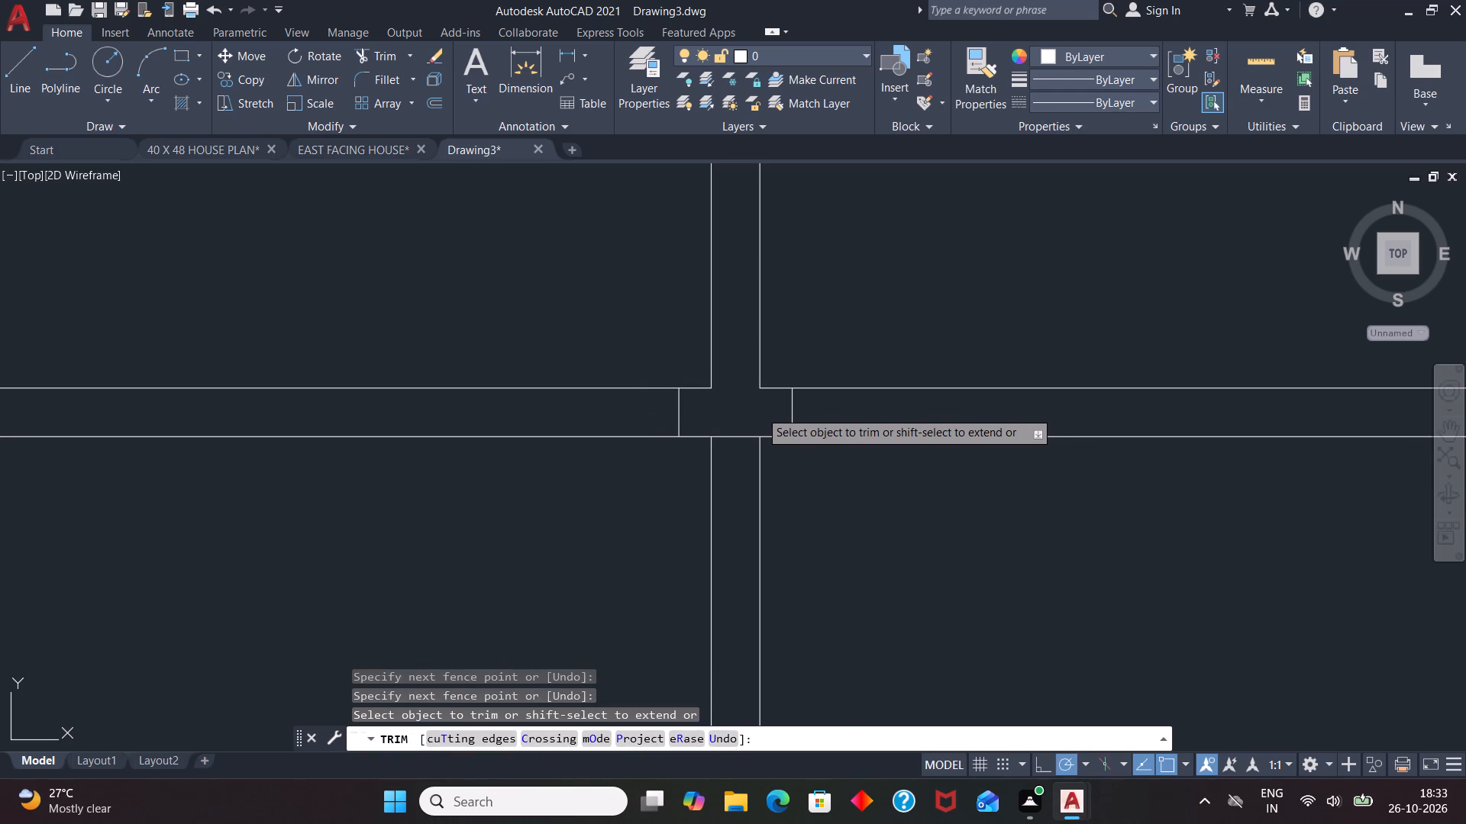
key(space)
Offset the two 4" cross lines 3' away from the middle vertical partition, one to each side.
scroll(833, 511, down, 1)
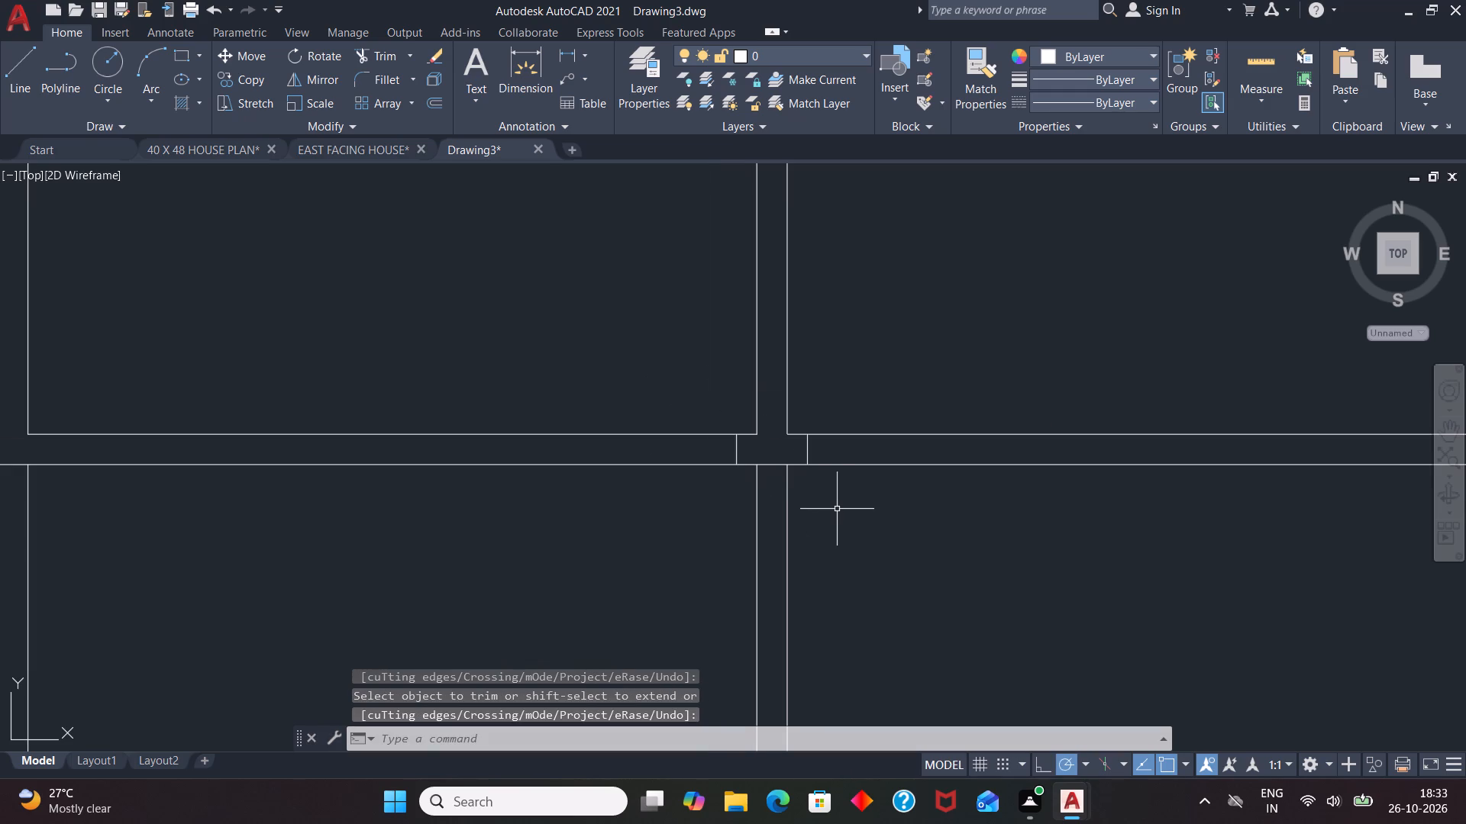
key(o)
key(Return)
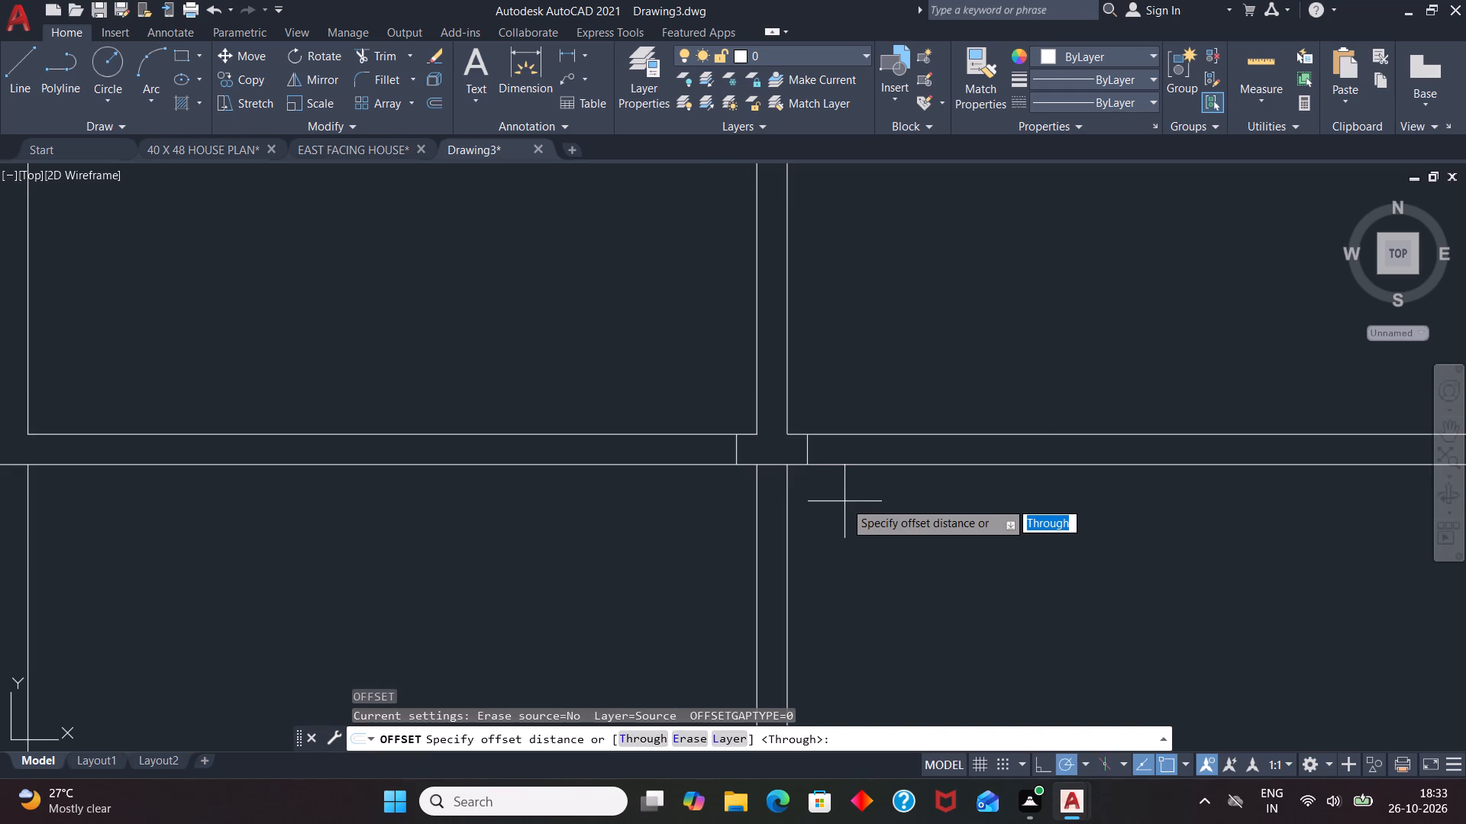
text(3')
key(Return)
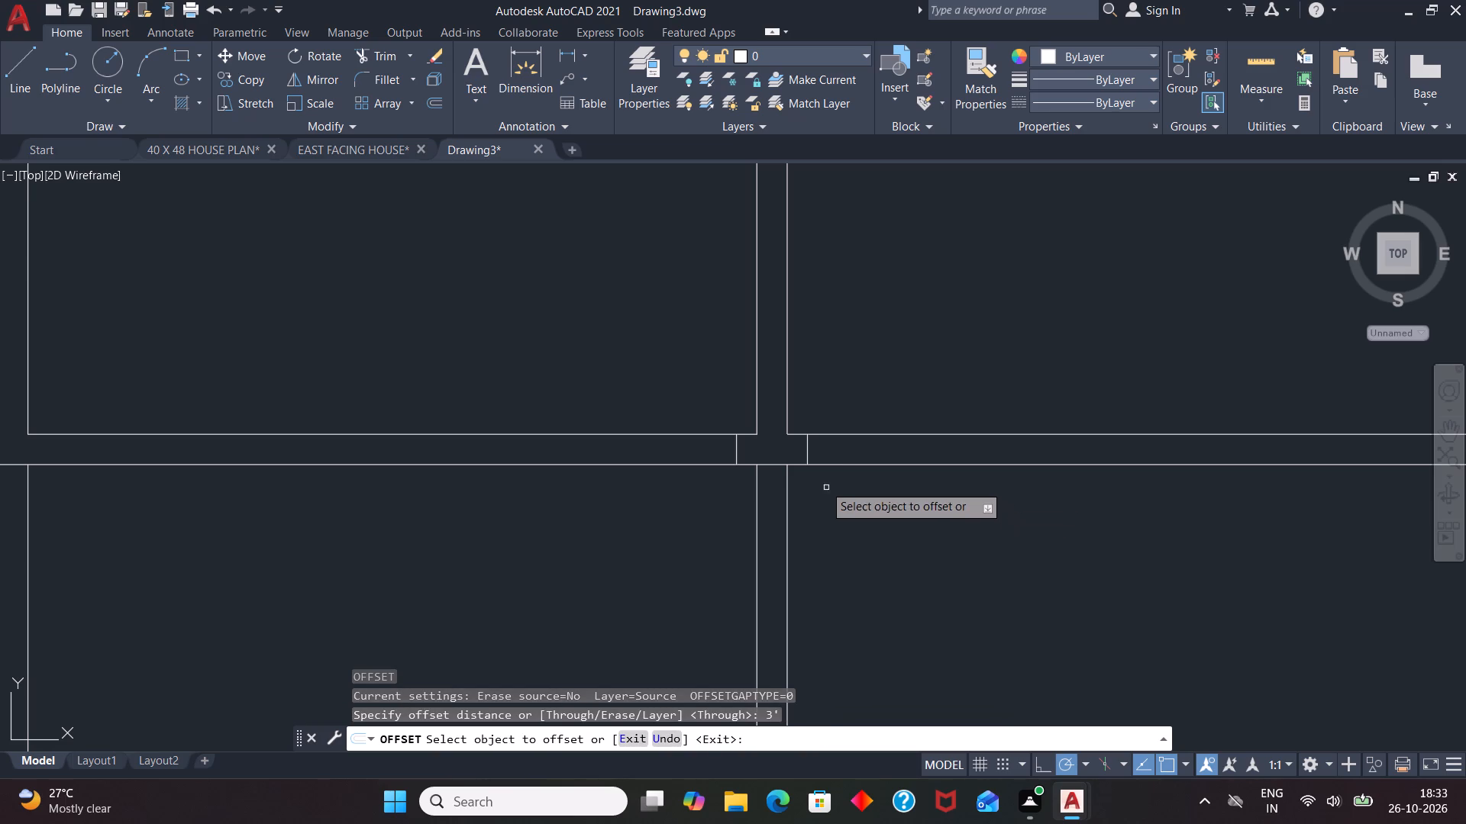
click(809, 449)
click(1035, 449)
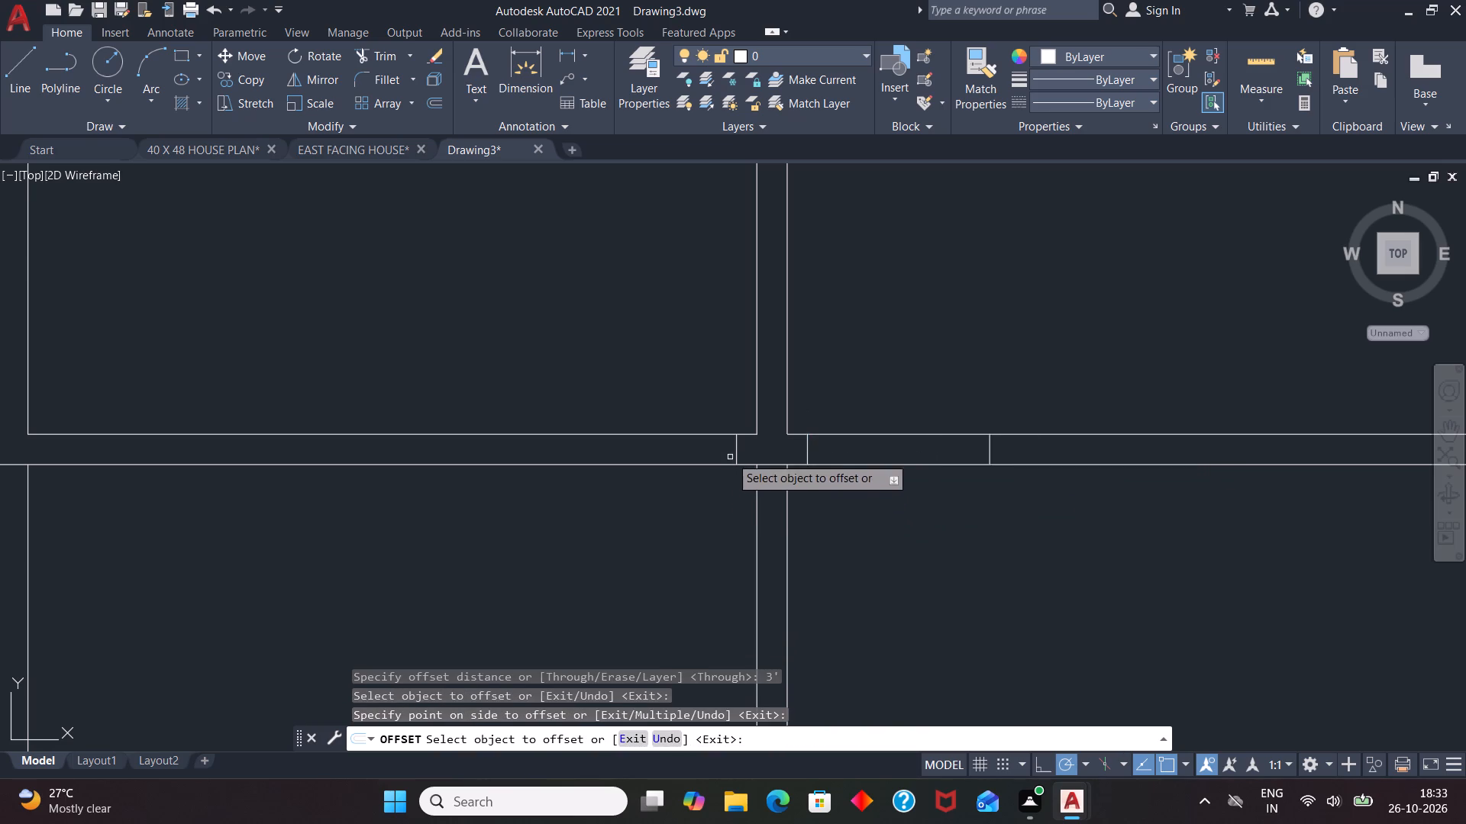
click(737, 446)
click(657, 490)
key(space)
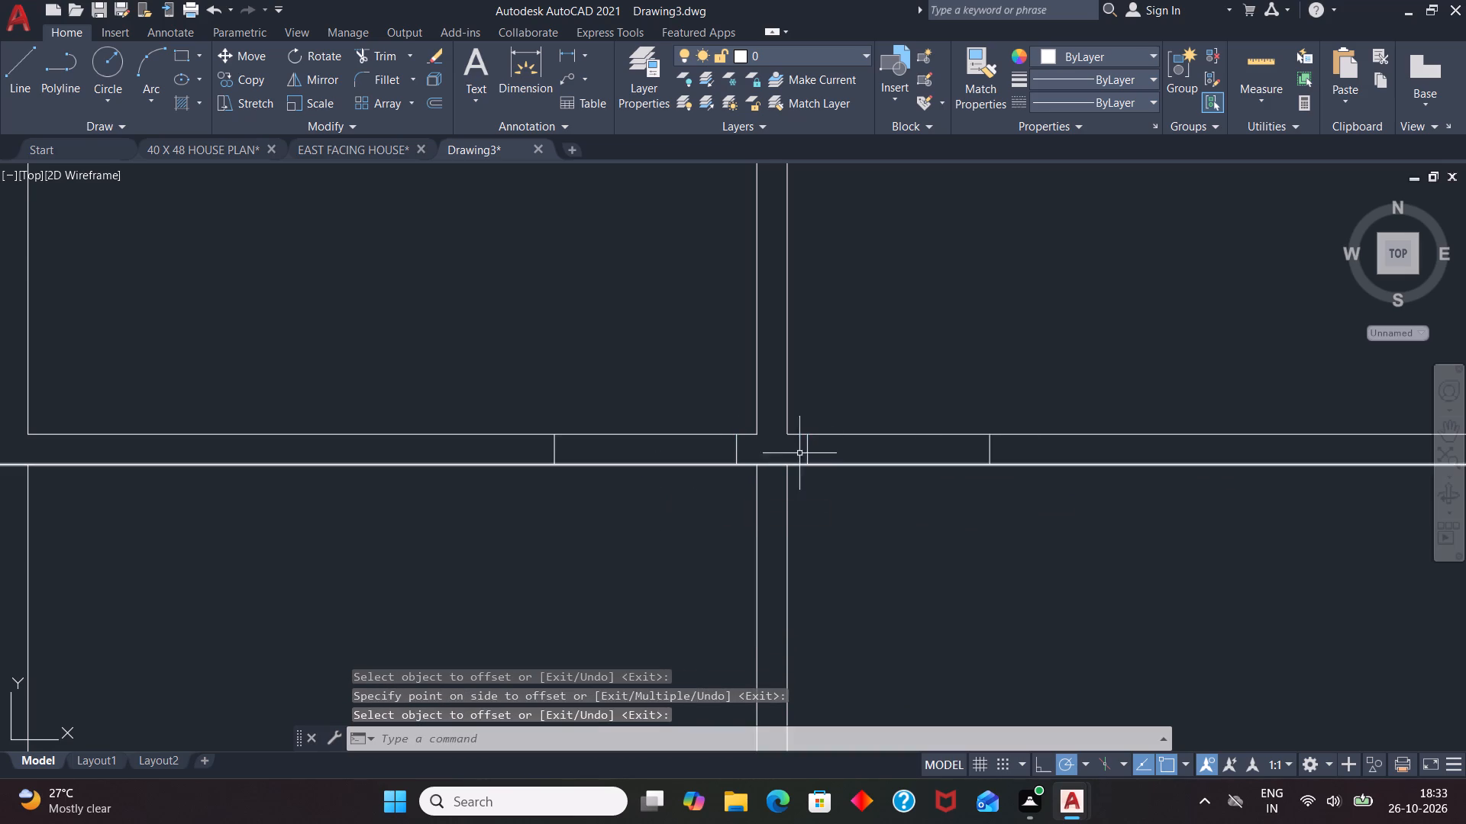
Trim the horizontal partition's upper line between each pair of cross lines on both sides of the middle vertical partition.
scroll(808, 451, up, 2)
key(t)
key(r)
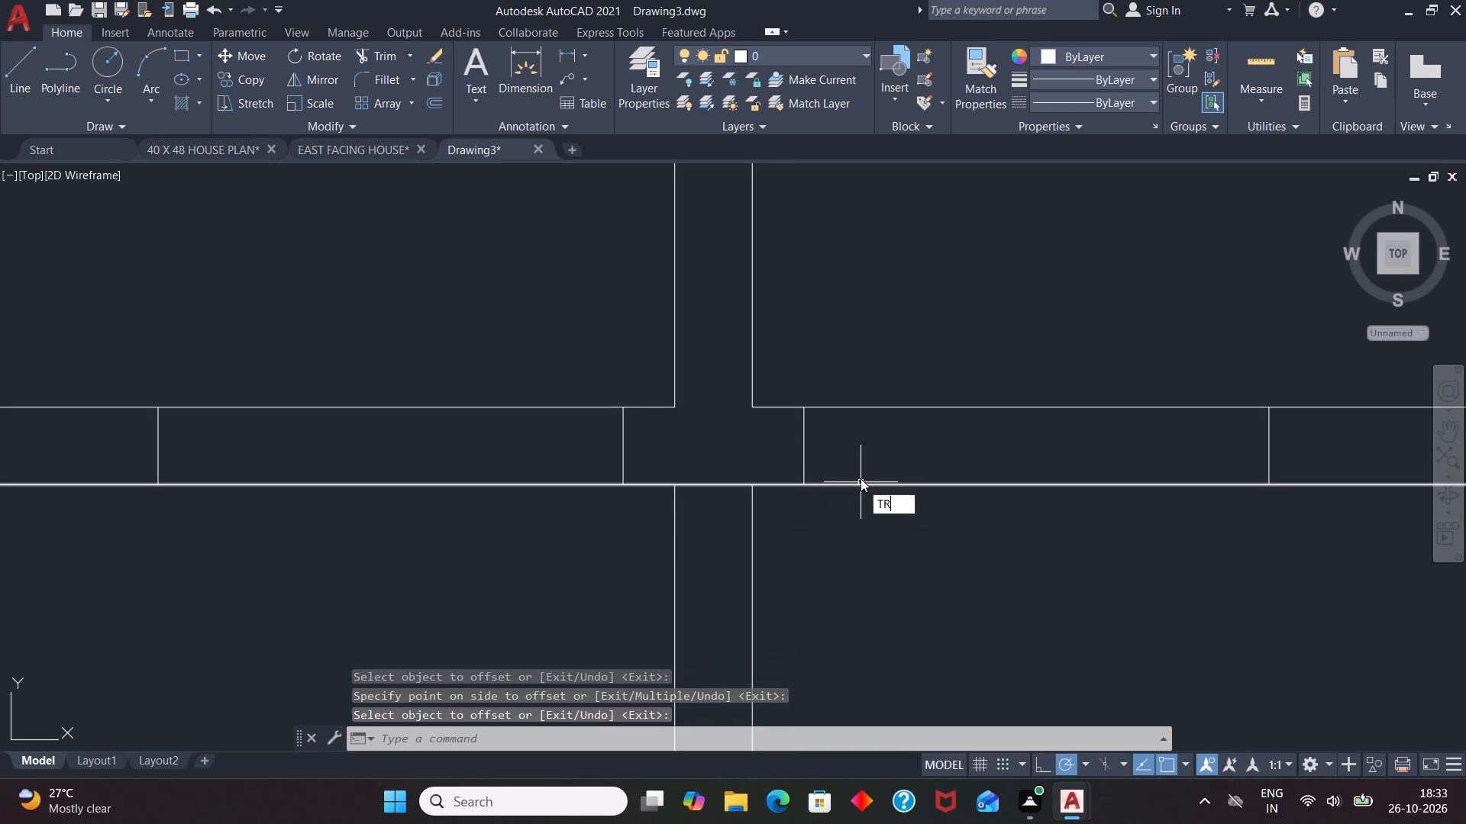
key(Return)
key(Return)
drag(968, 404, 971, 411)
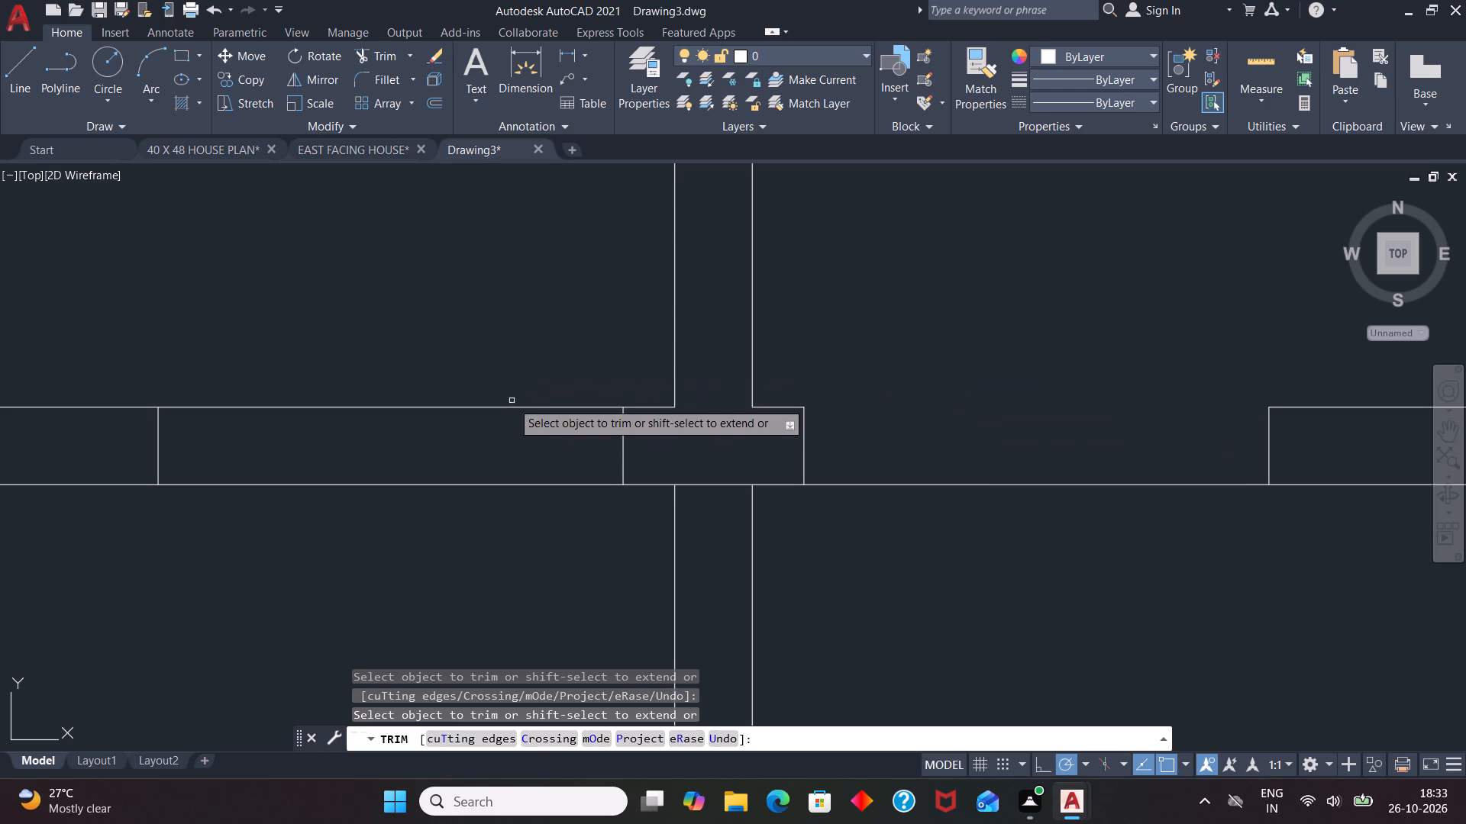
click(515, 405)
scroll(962, 458, down, 3)
key(space)
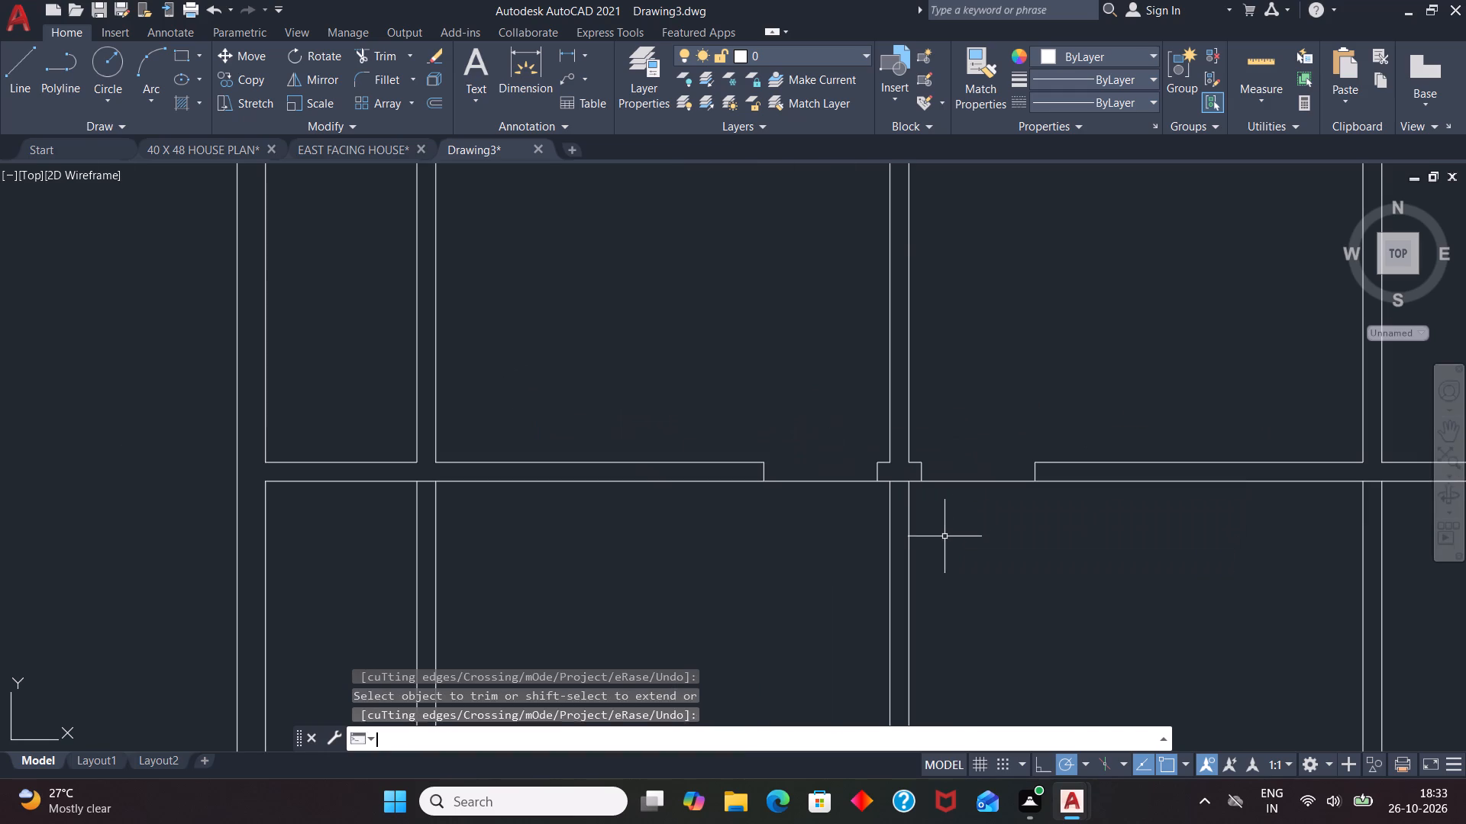
Draw a line across the left vertical partition, tracked 4" down from the top wall's inner face.
scroll(938, 568, down, 2)
scroll(728, 352, up, 2)
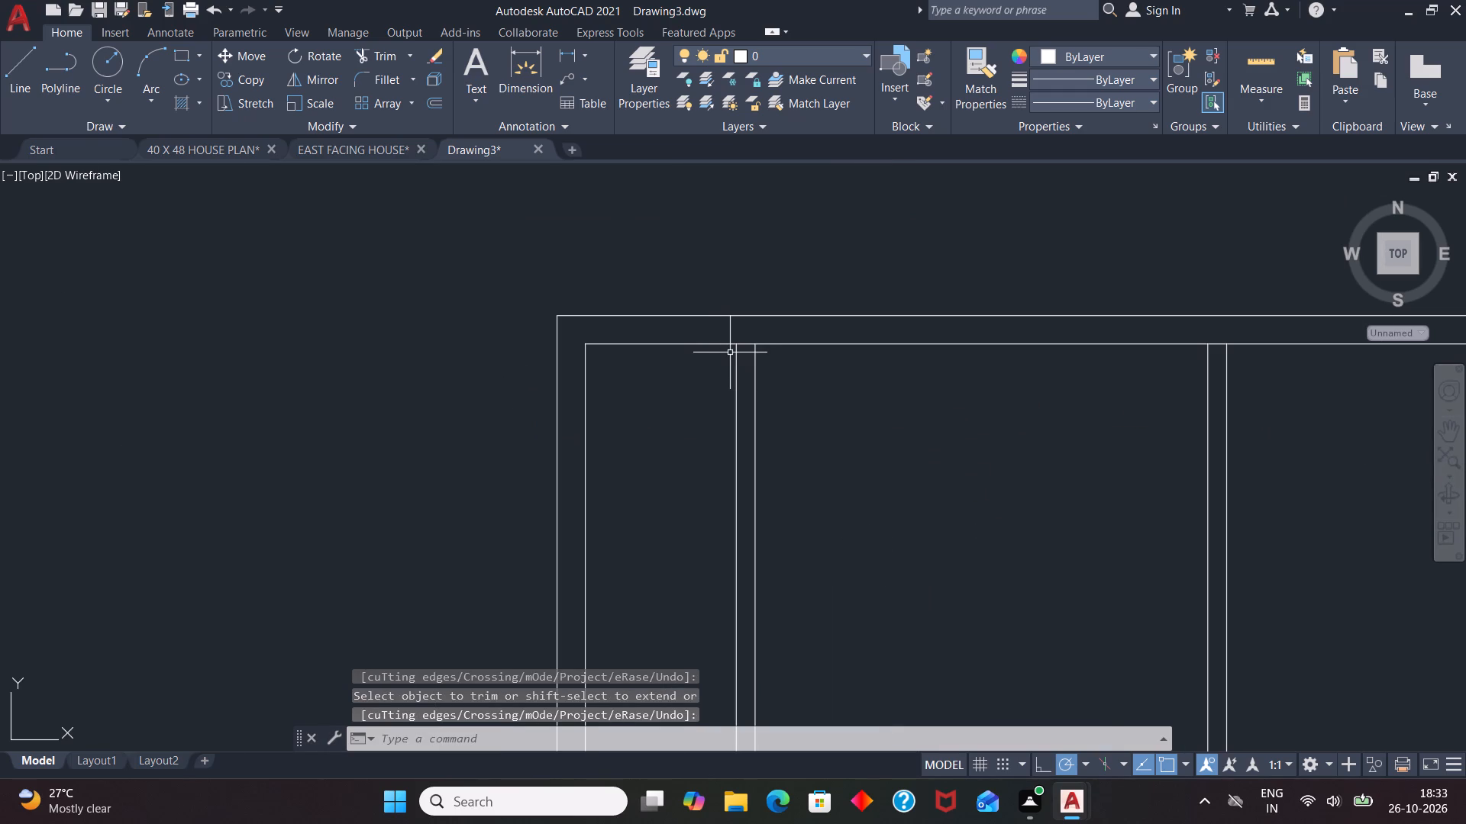
key(l)
key(Return)
text(TK)
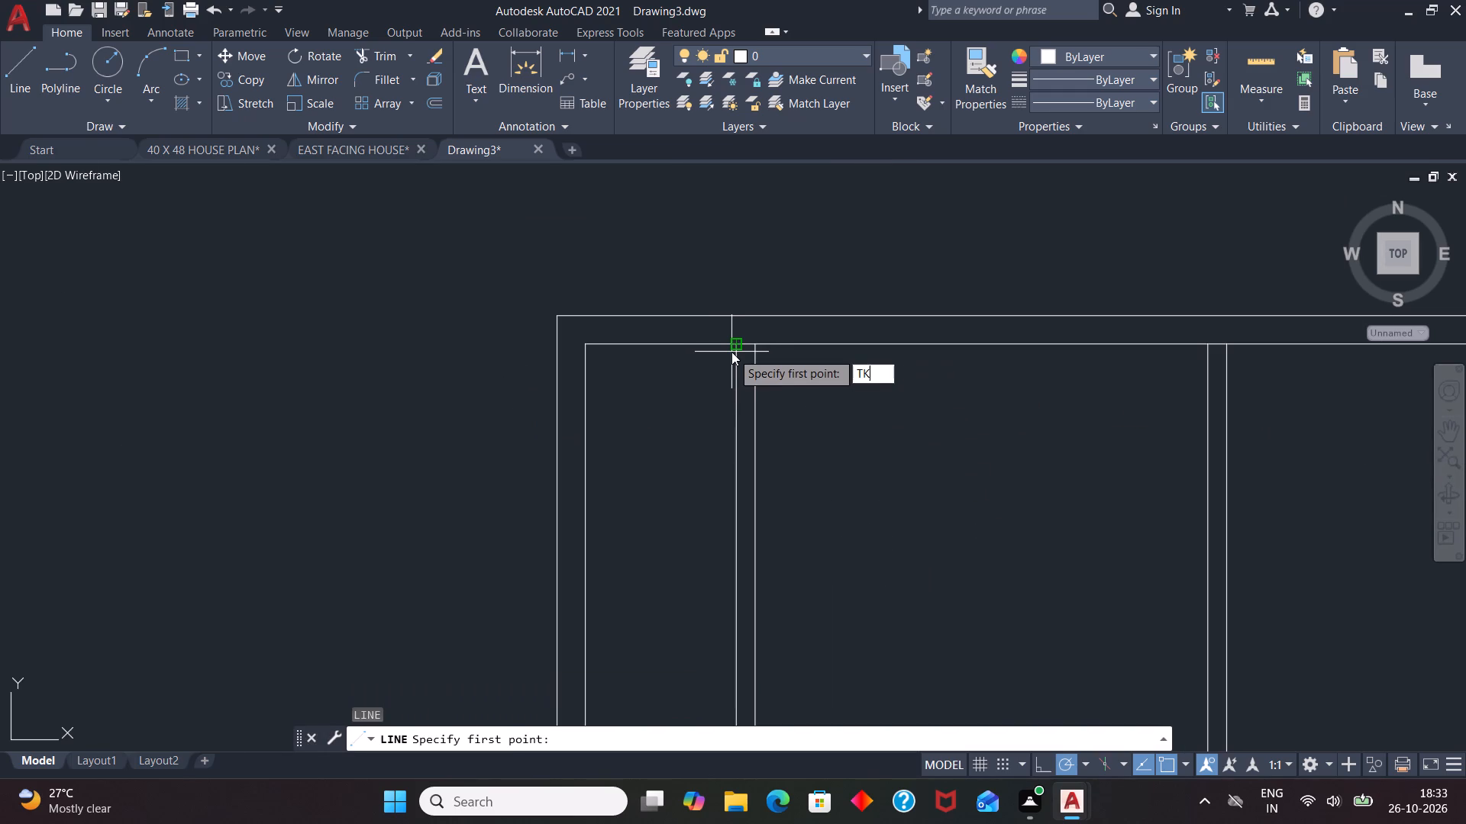
key(Return)
click(753, 349)
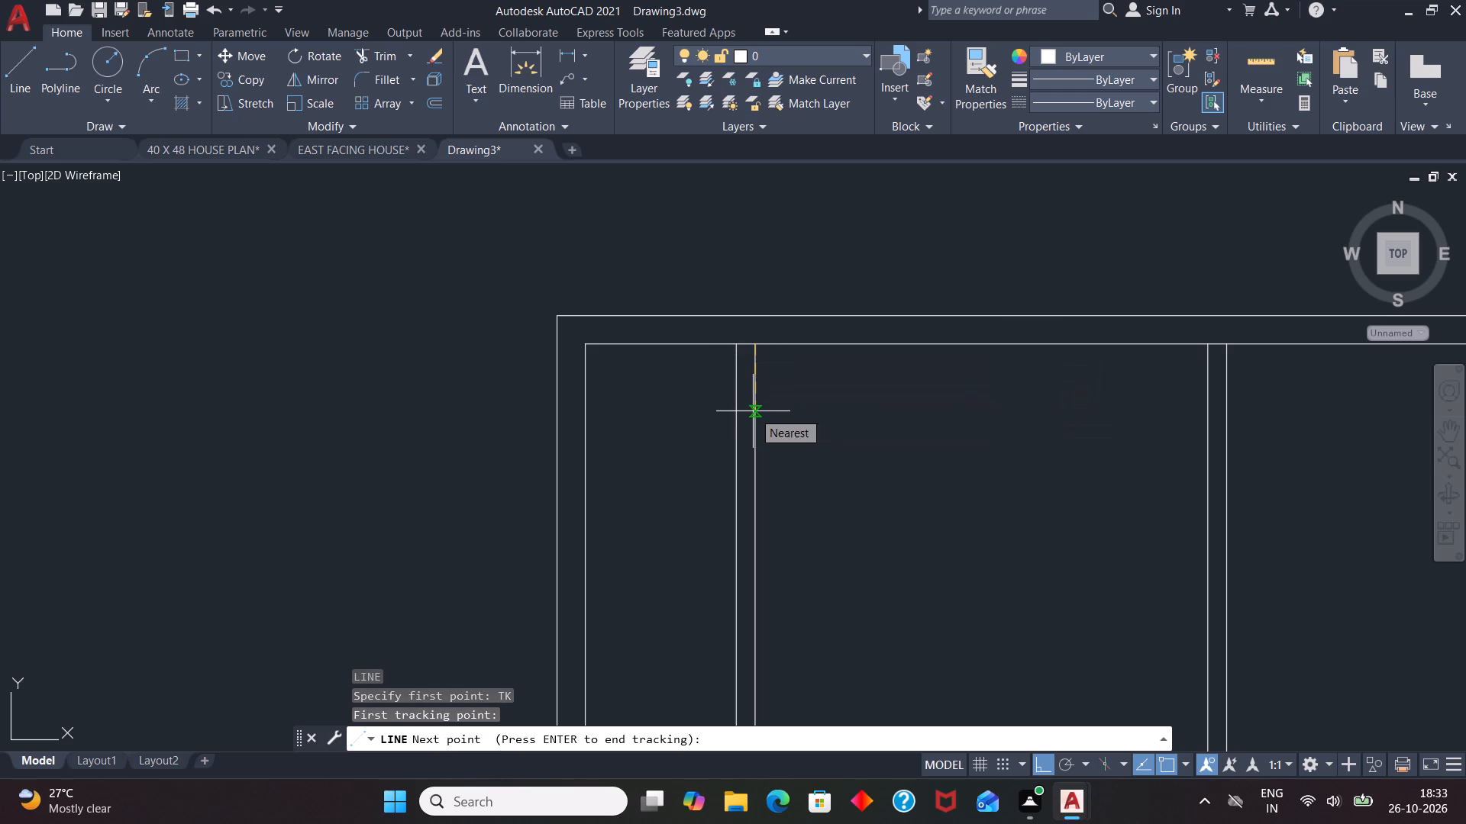
key(4)
key(Return)
key(Return)
scroll(756, 362, up, 3)
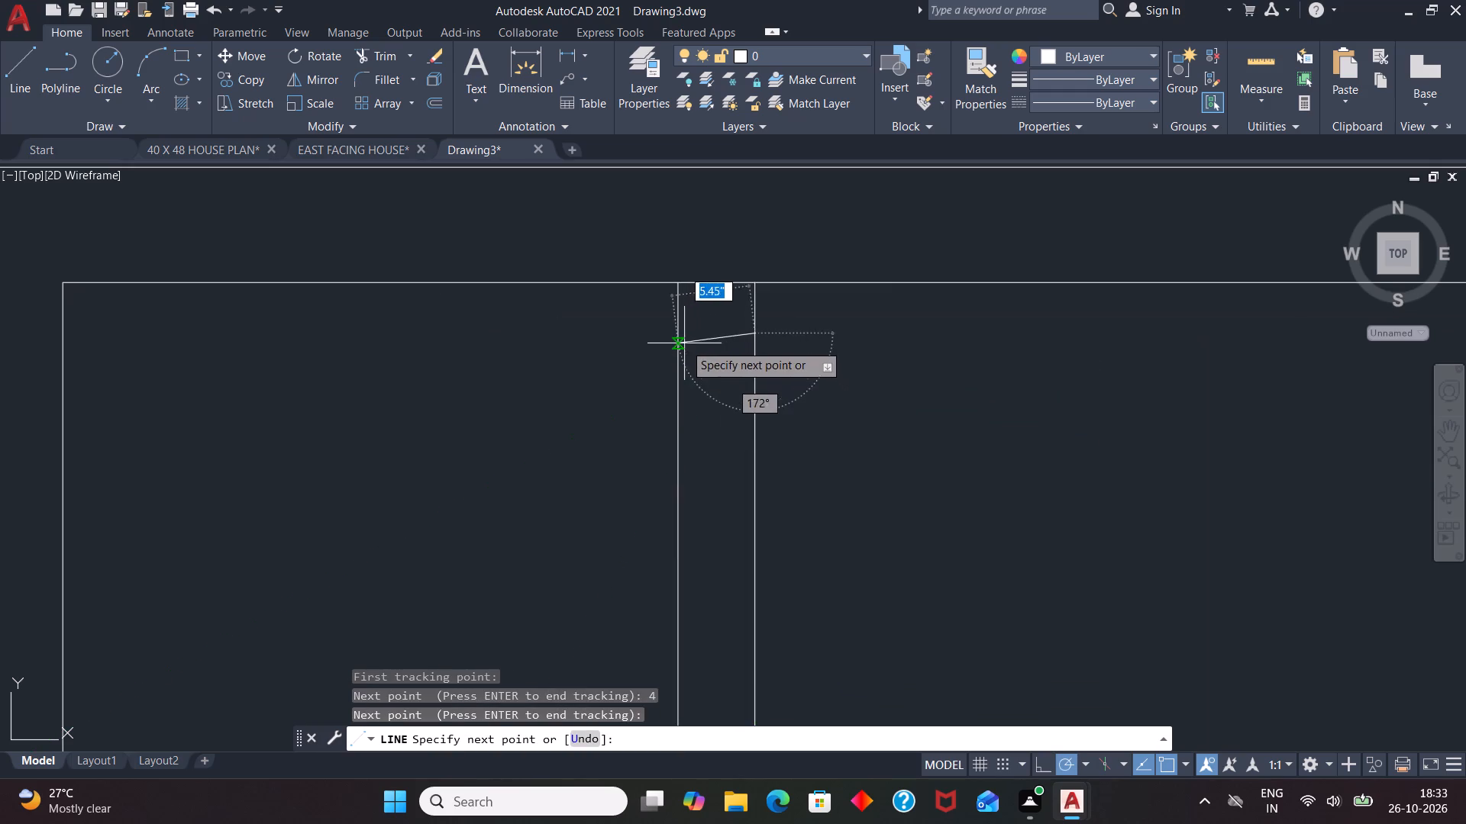
click(680, 334)
key(space)
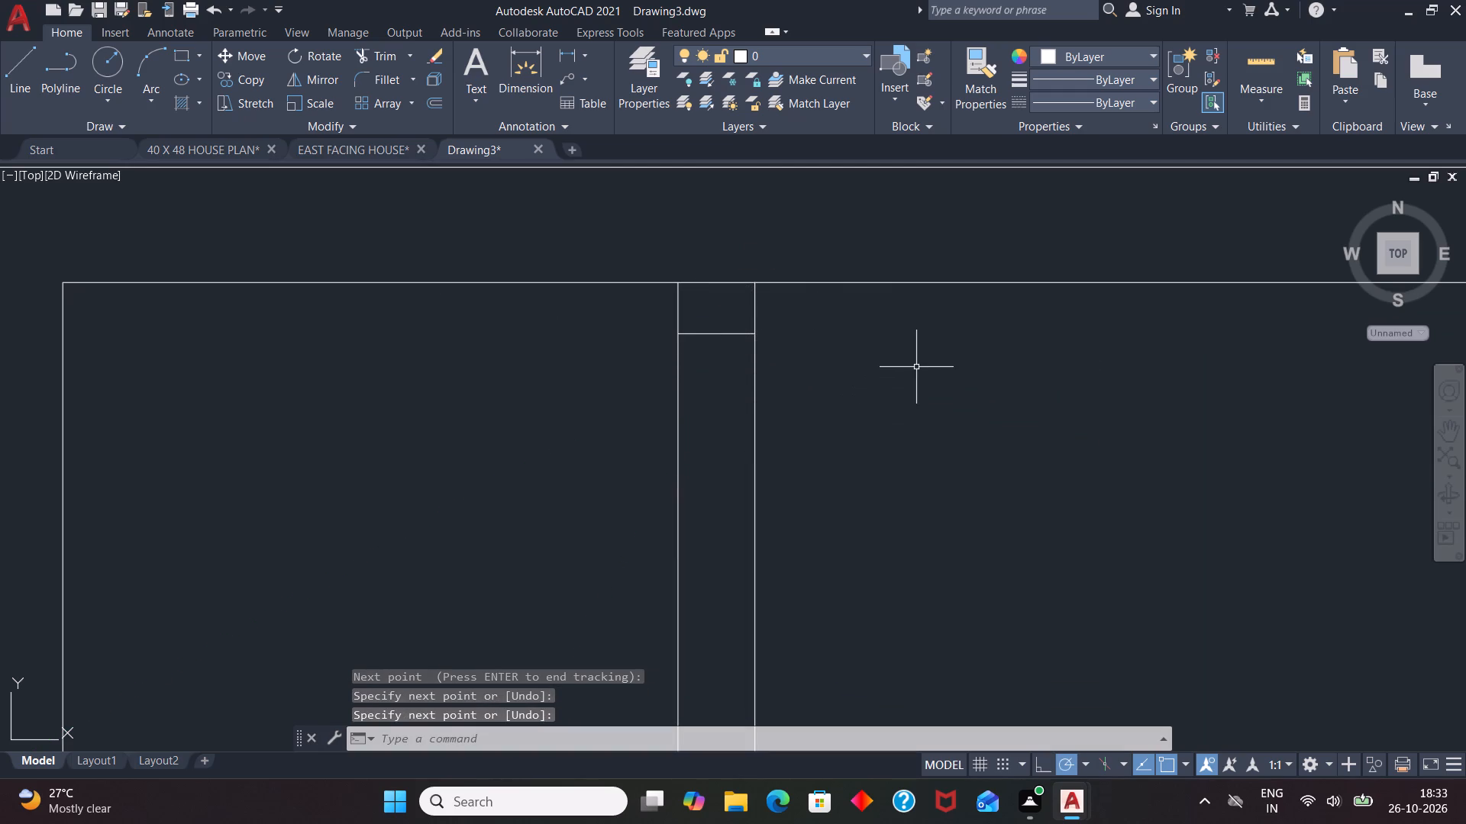
Offset the cross line in the left vertical partition 2'6" downward.
key(o)
key(Return)
key(2)
key(apostrophe)
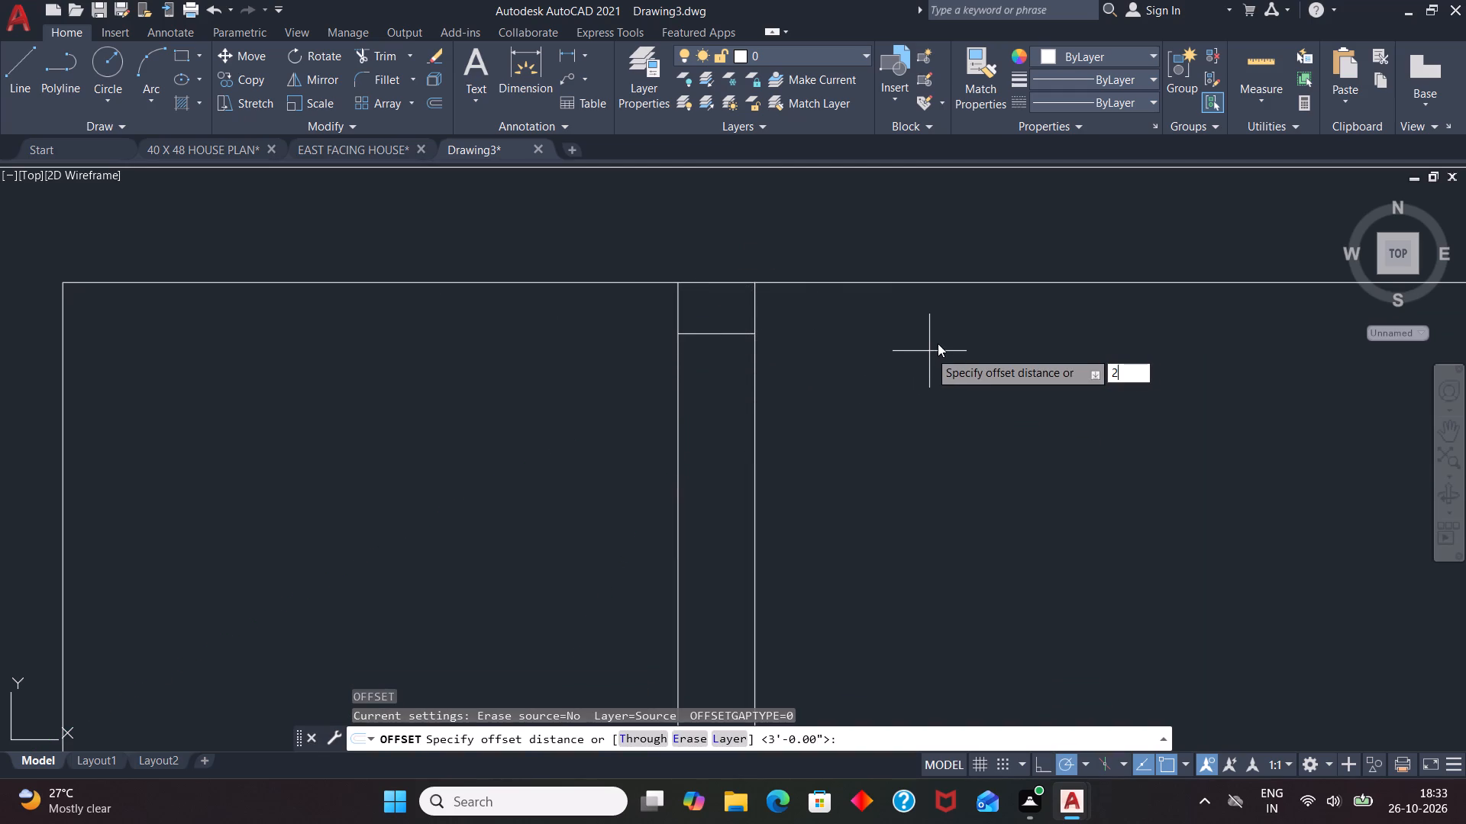
key(6)
key(shift+quotedbl)
key(Return)
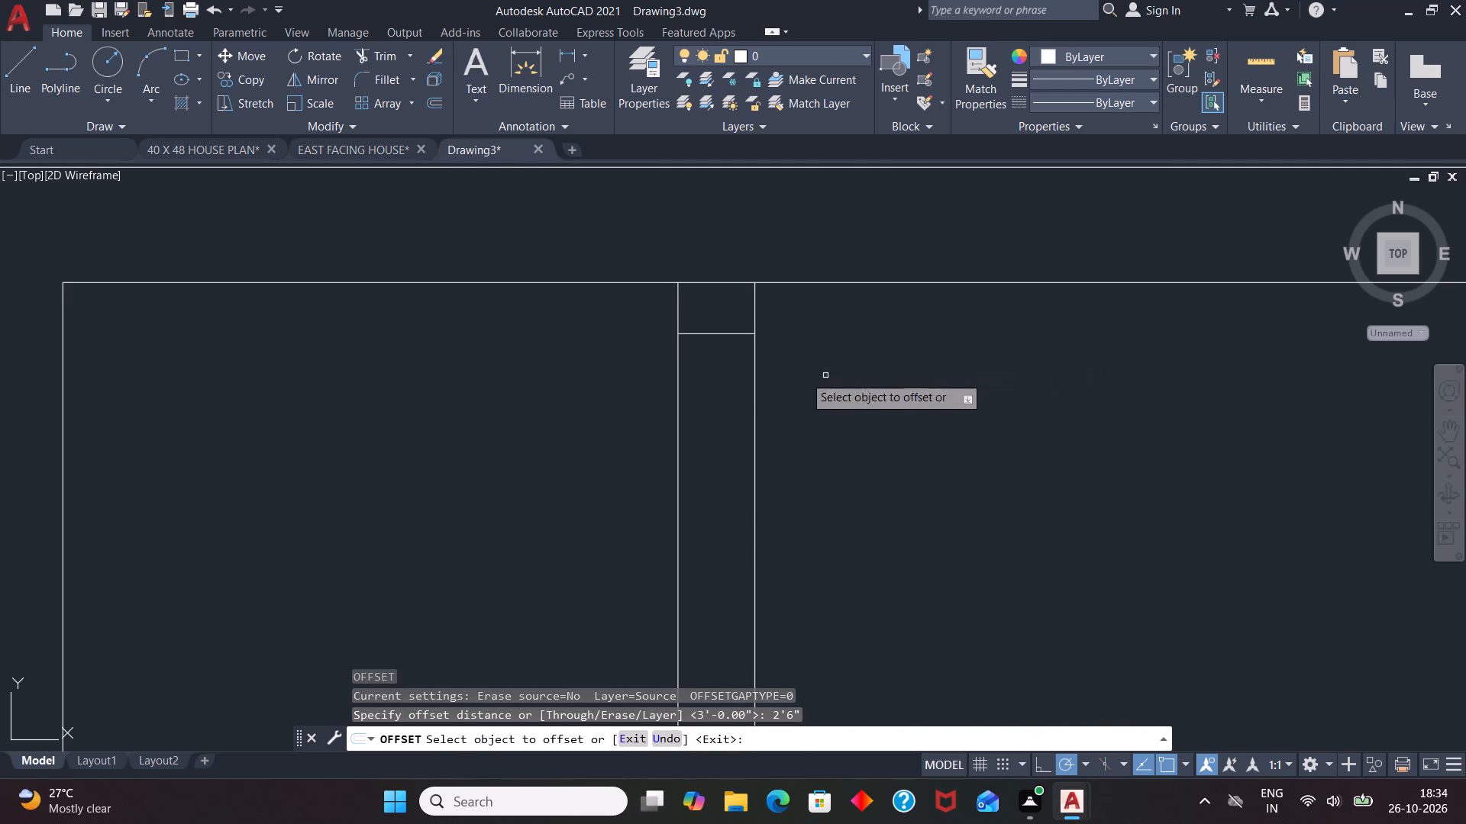
click(725, 336)
click(767, 450)
scroll(858, 334, down, 1)
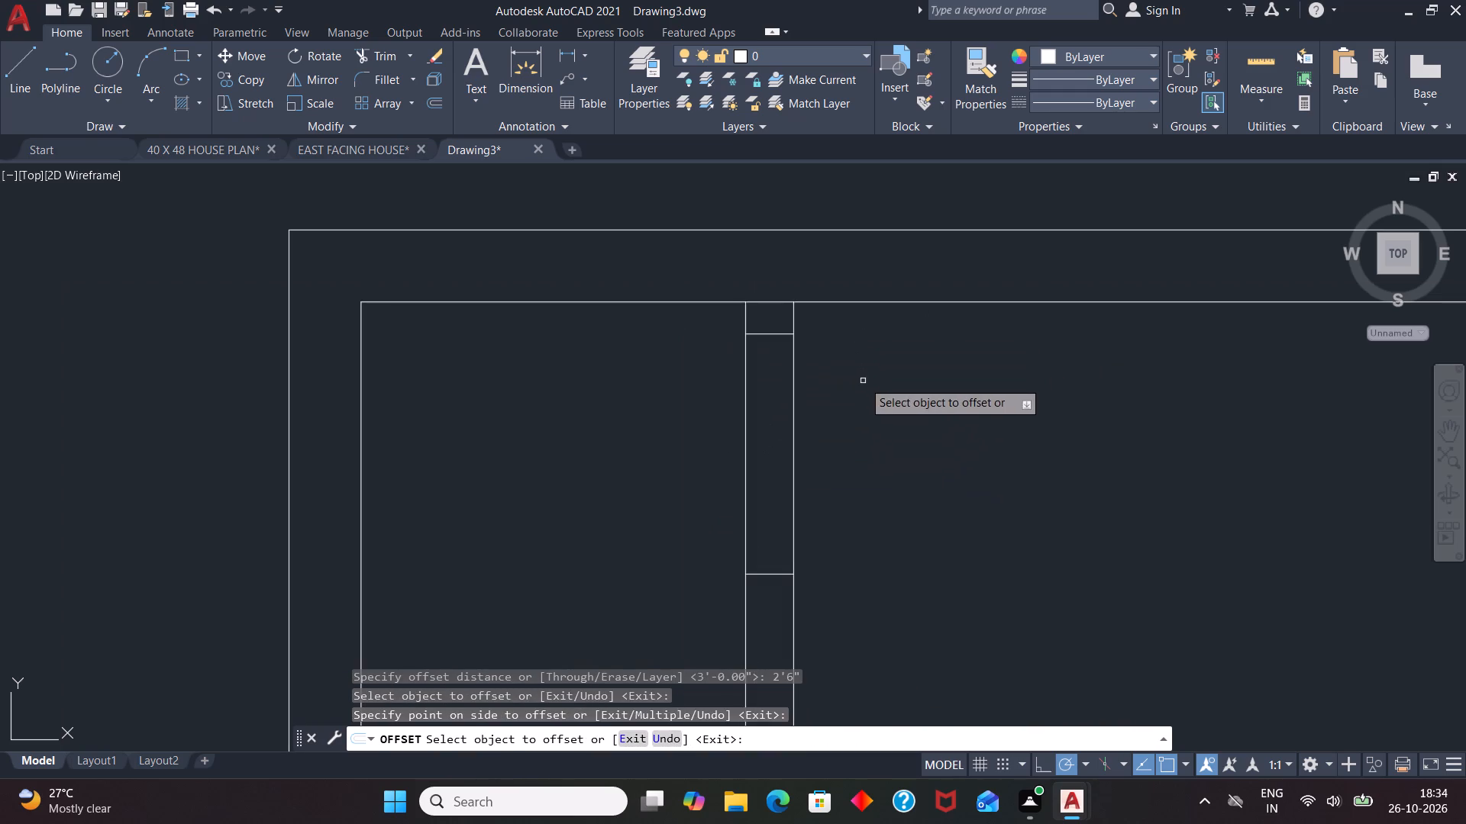
key(space)
Trim the left vertical partition's left line between the two cross lines and the top wall's inner line across that partition.
key(t)
key(r)
key(Return)
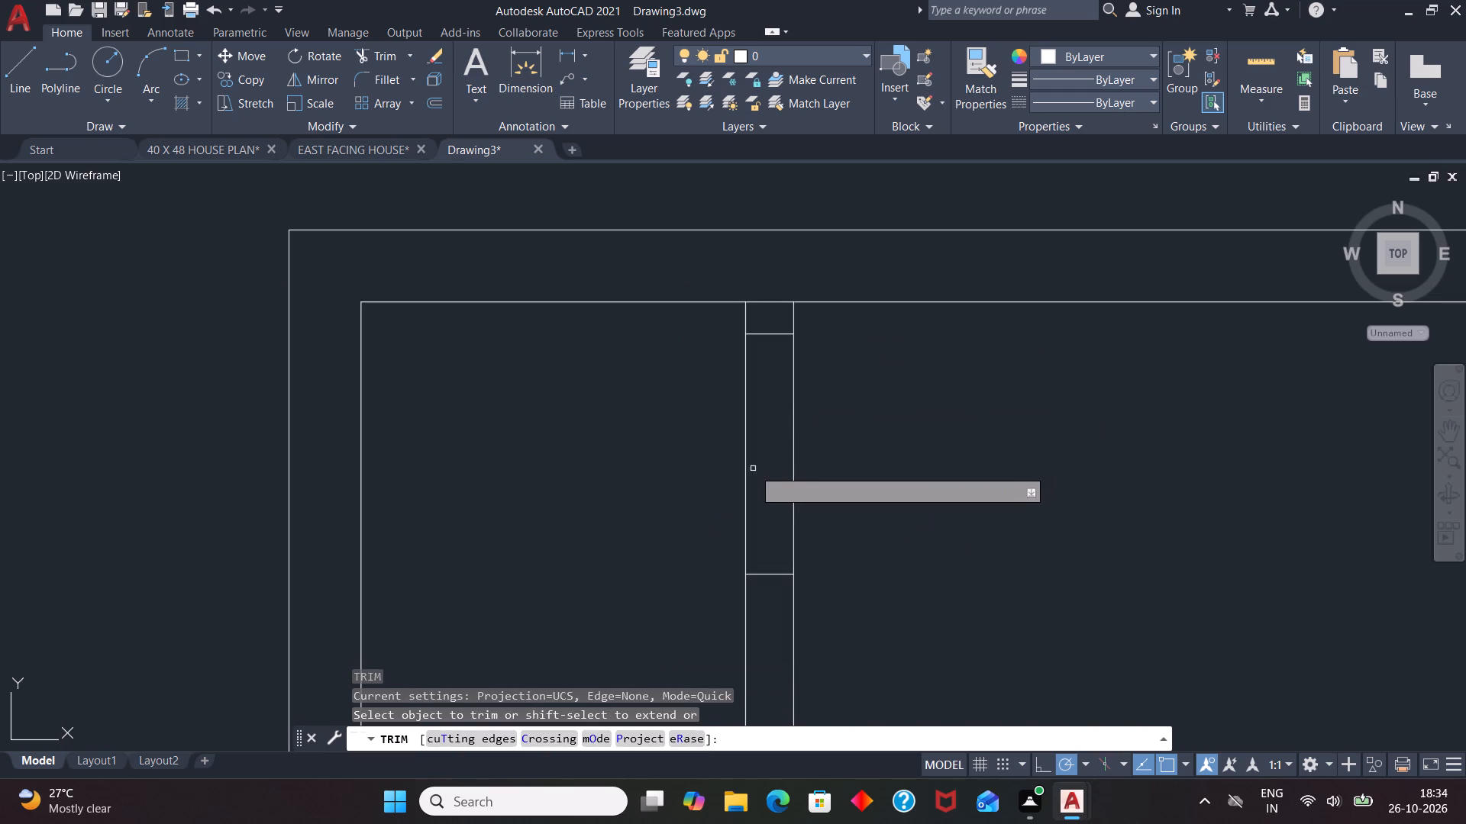
click(751, 468)
click(739, 449)
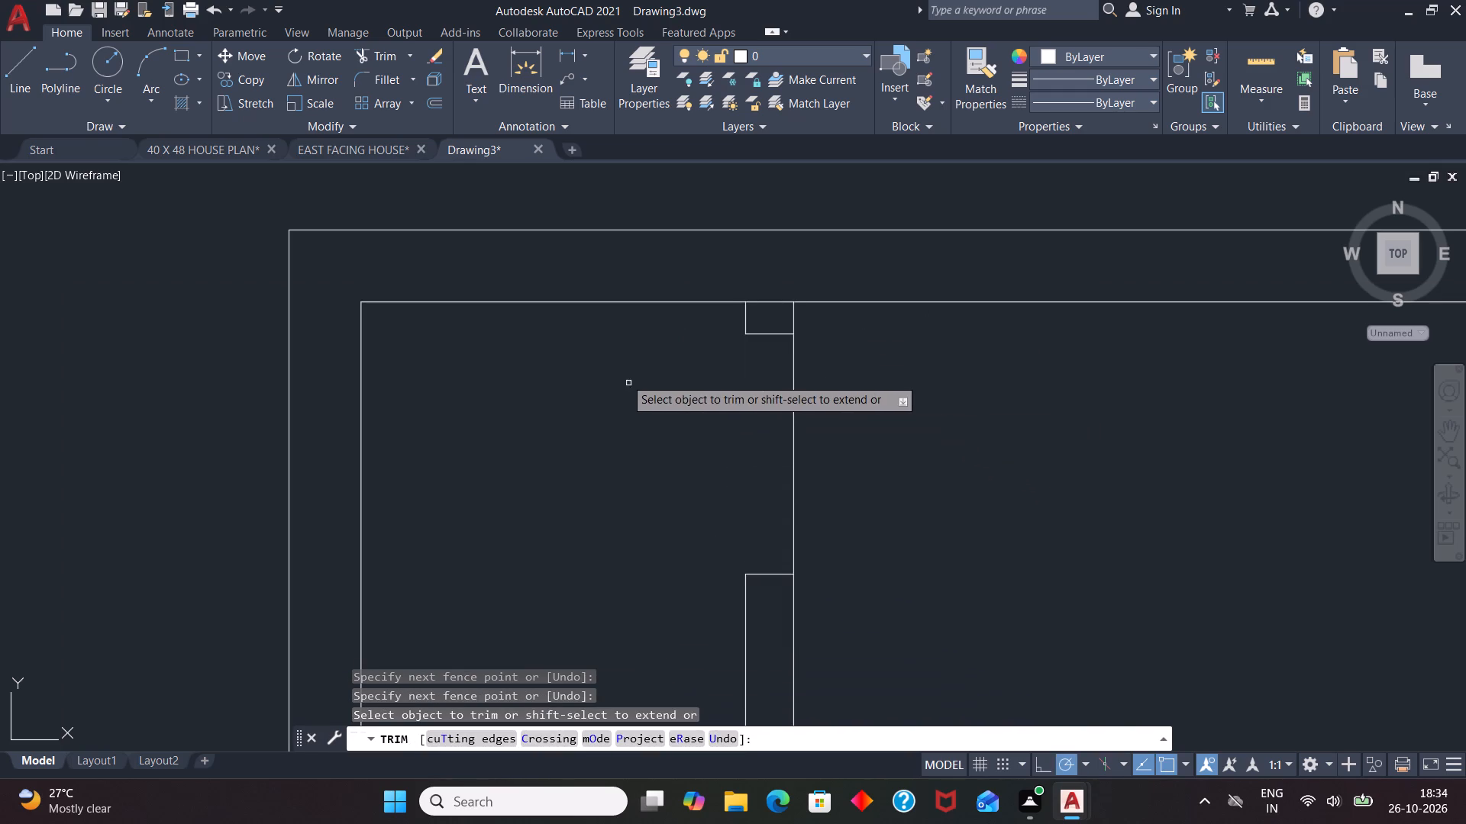
click(764, 301)
Trim the top wall's inner line where it crosses the right vertical partition.
scroll(753, 271, down, 2)
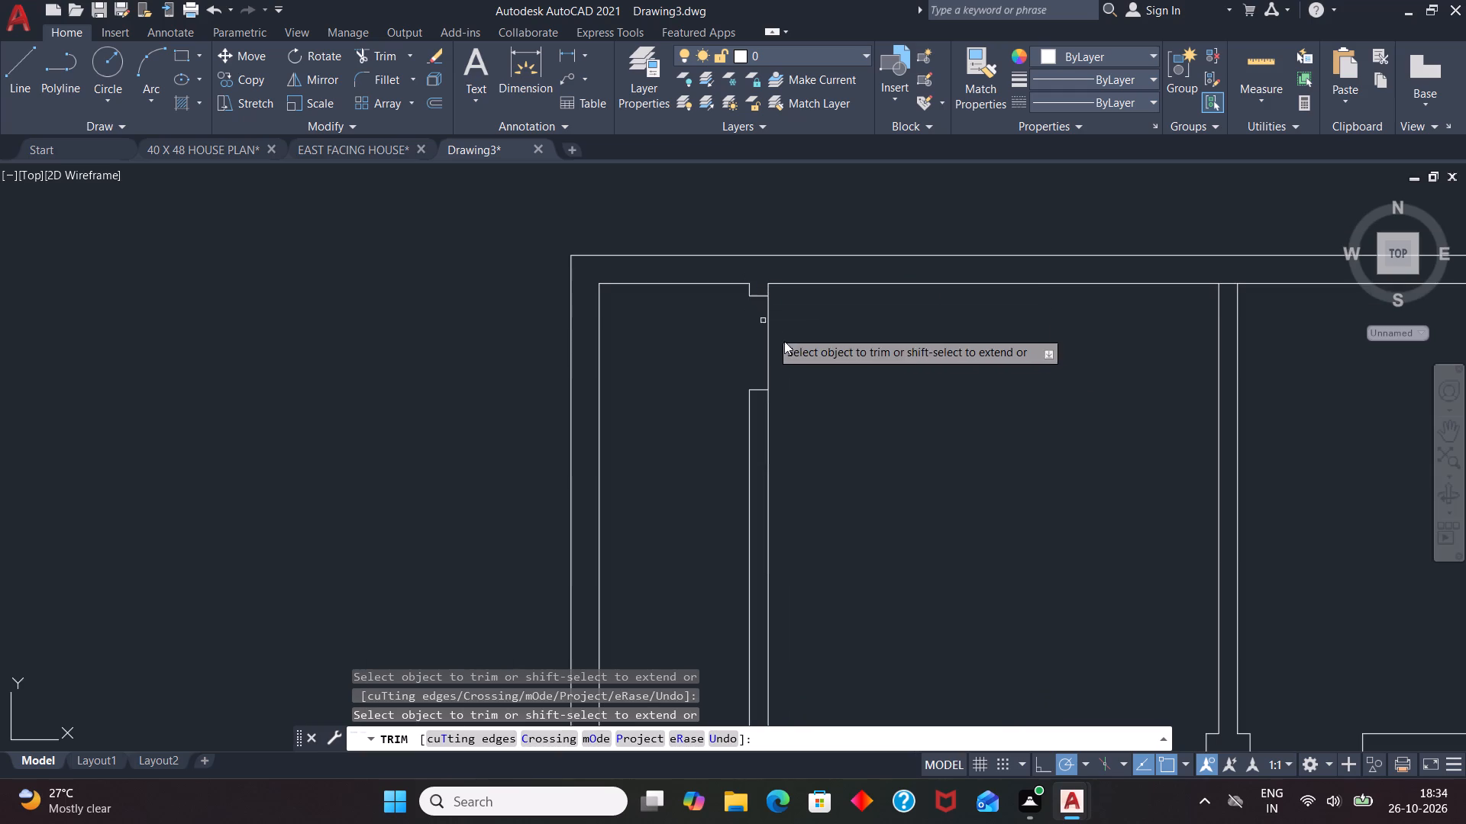
scroll(696, 352, down, 3)
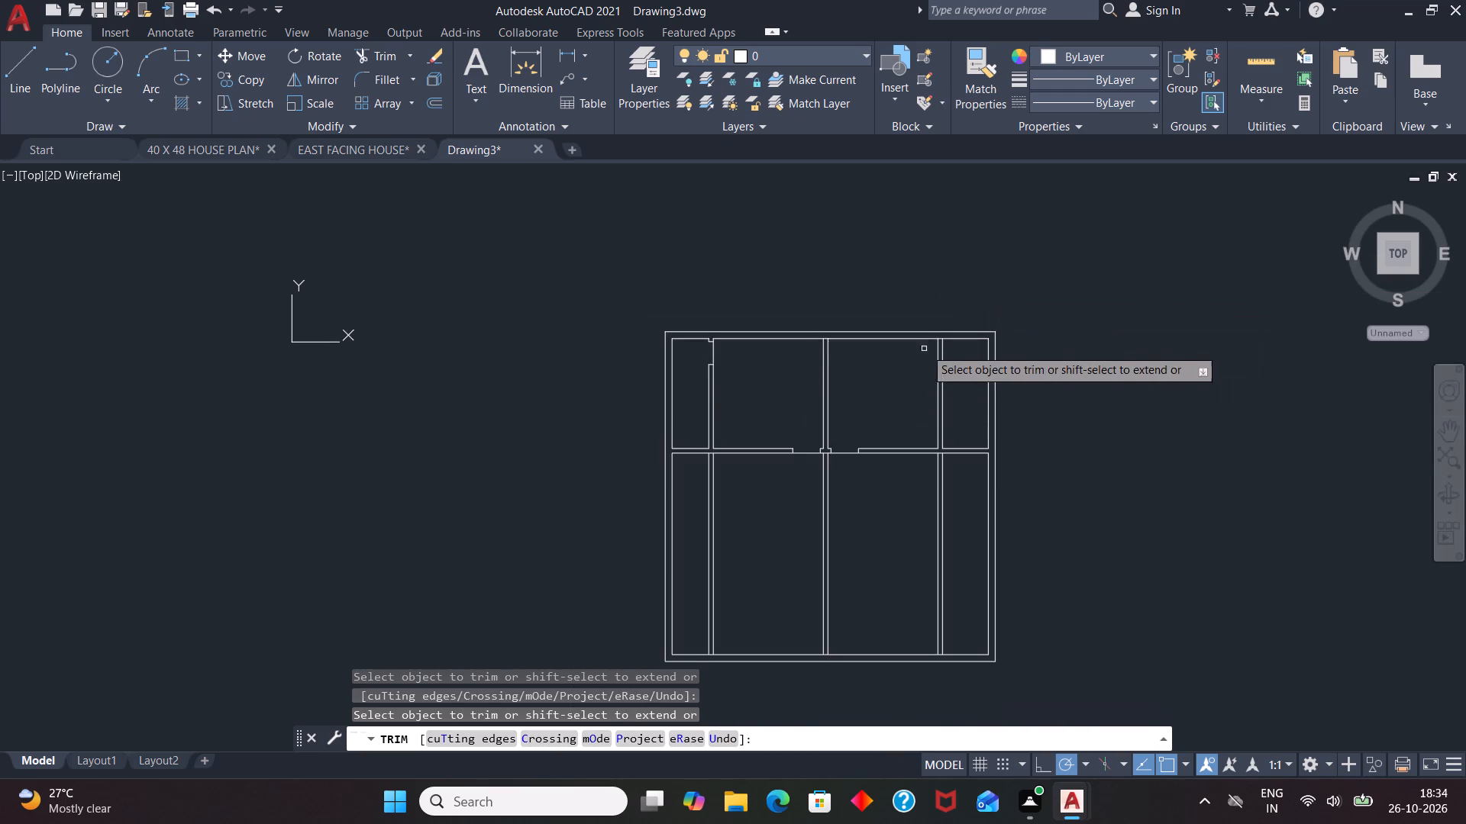
scroll(934, 335, up, 4)
click(963, 358)
key(Escape)
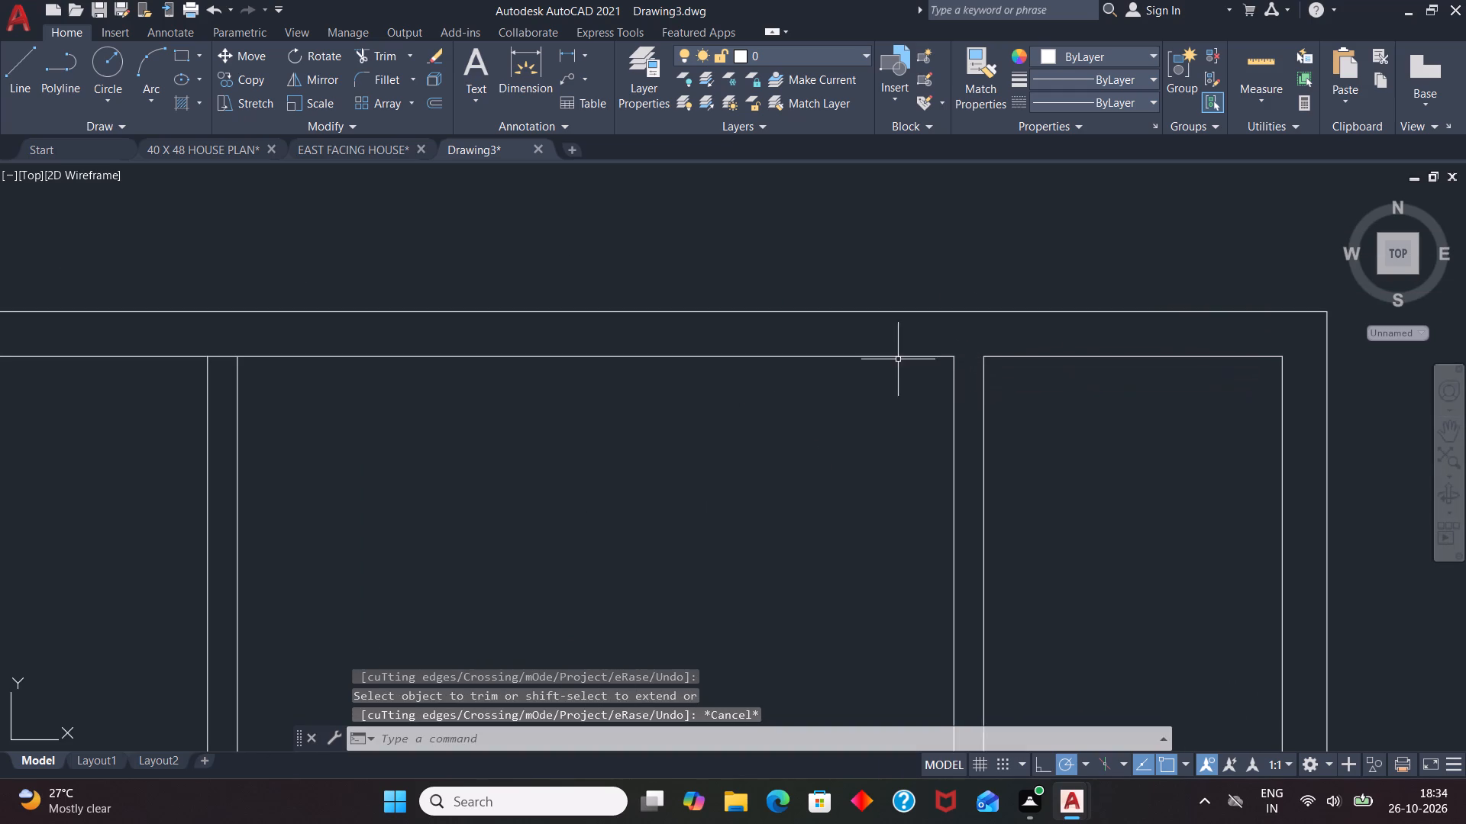
Draw a line across the right vertical partition, tracked 4" down from the top wall's inner face.
scroll(898, 361, down, 2)
key(l)
key(Return)
text(TK)
key(Return)
click(935, 362)
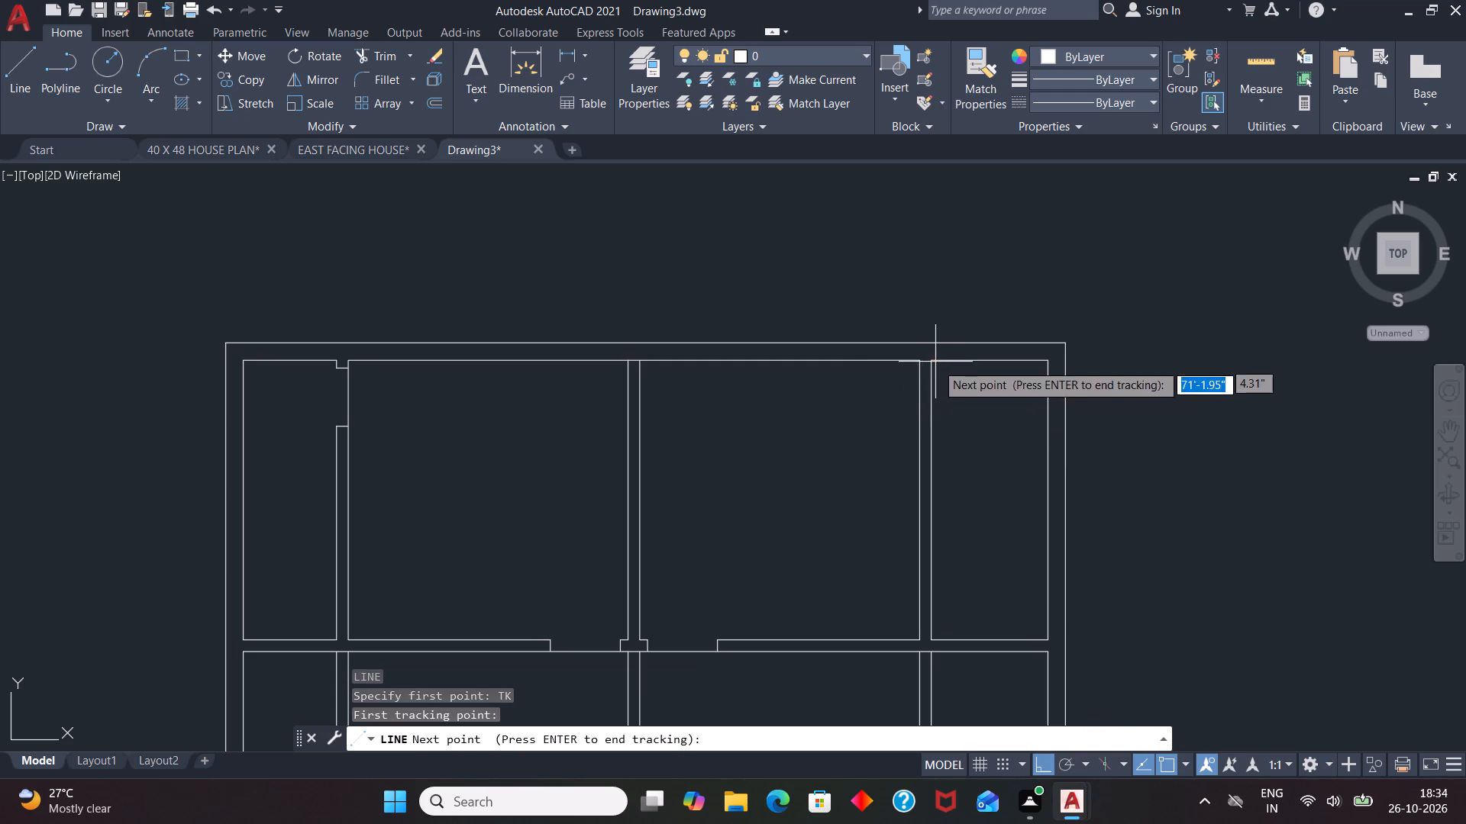
key(4)
key(Return)
key(Return)
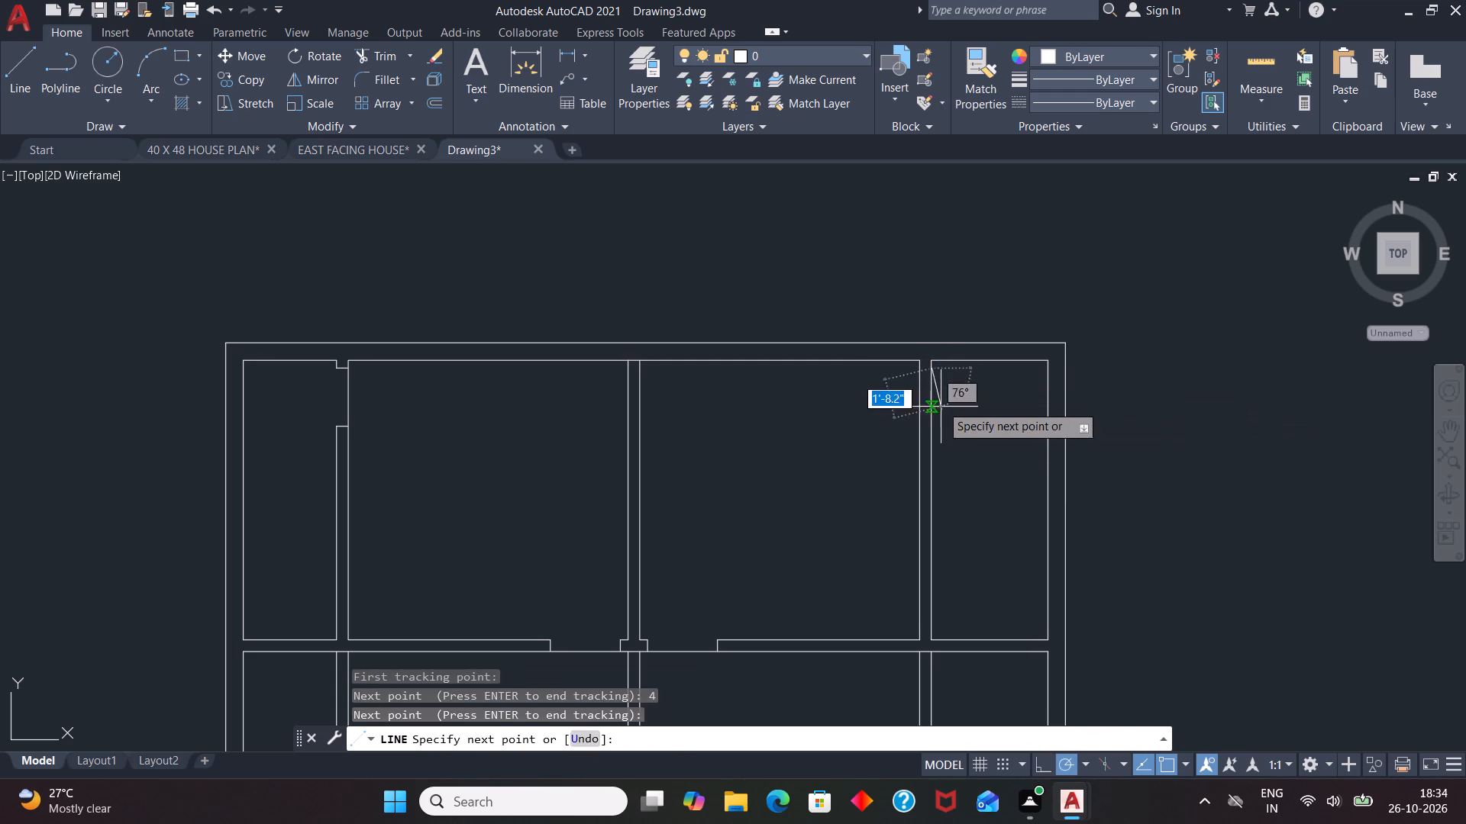
scroll(937, 384, up, 3)
click(867, 316)
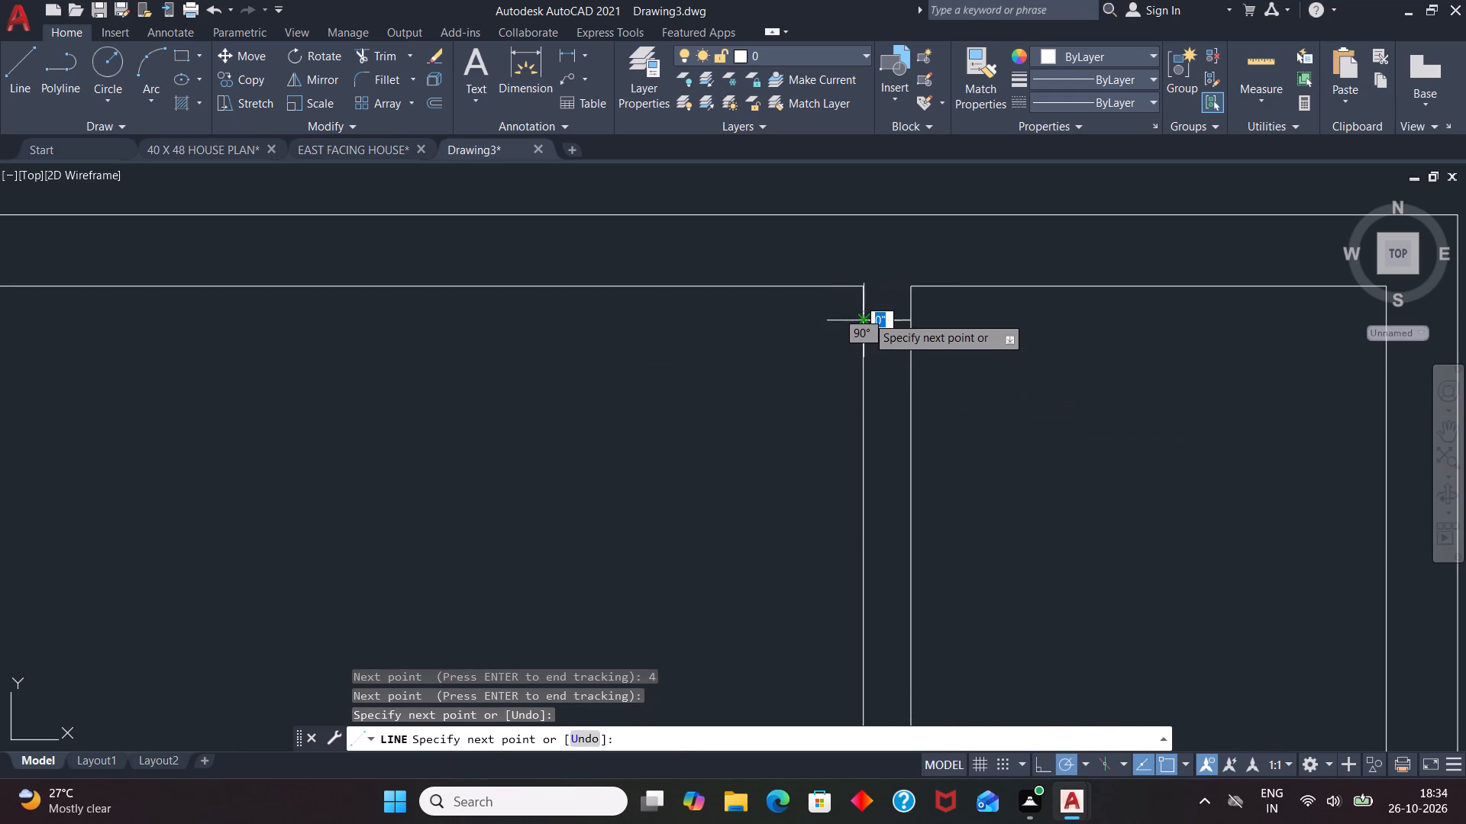
key(Escape)
Offset the cross line in the right vertical partition 2'6" downward.
scroll(860, 356, down, 2)
scroll(872, 388, up, 1)
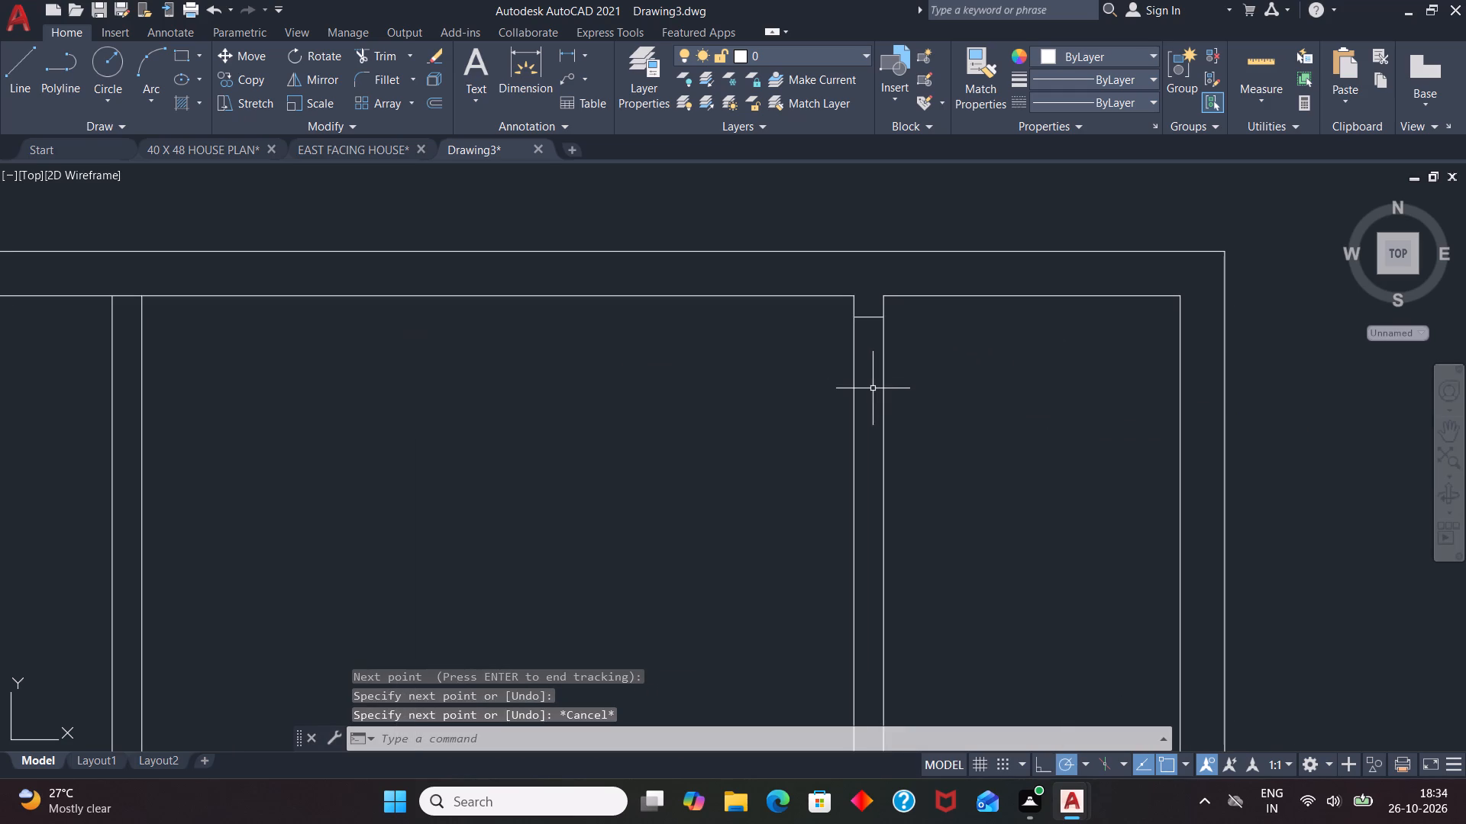
key(o)
key(Return)
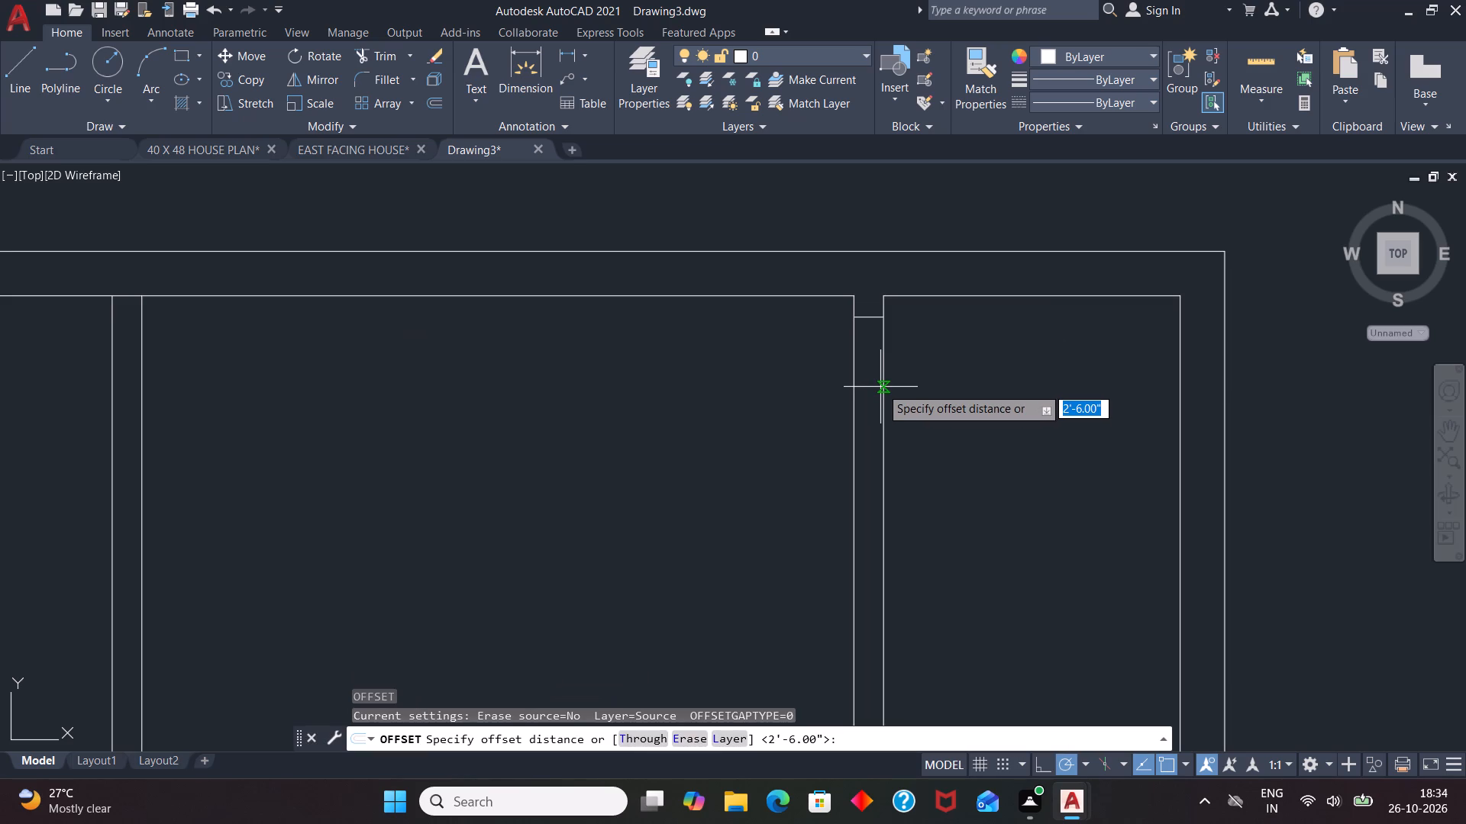
key(2)
key(apostrophe)
key(6)
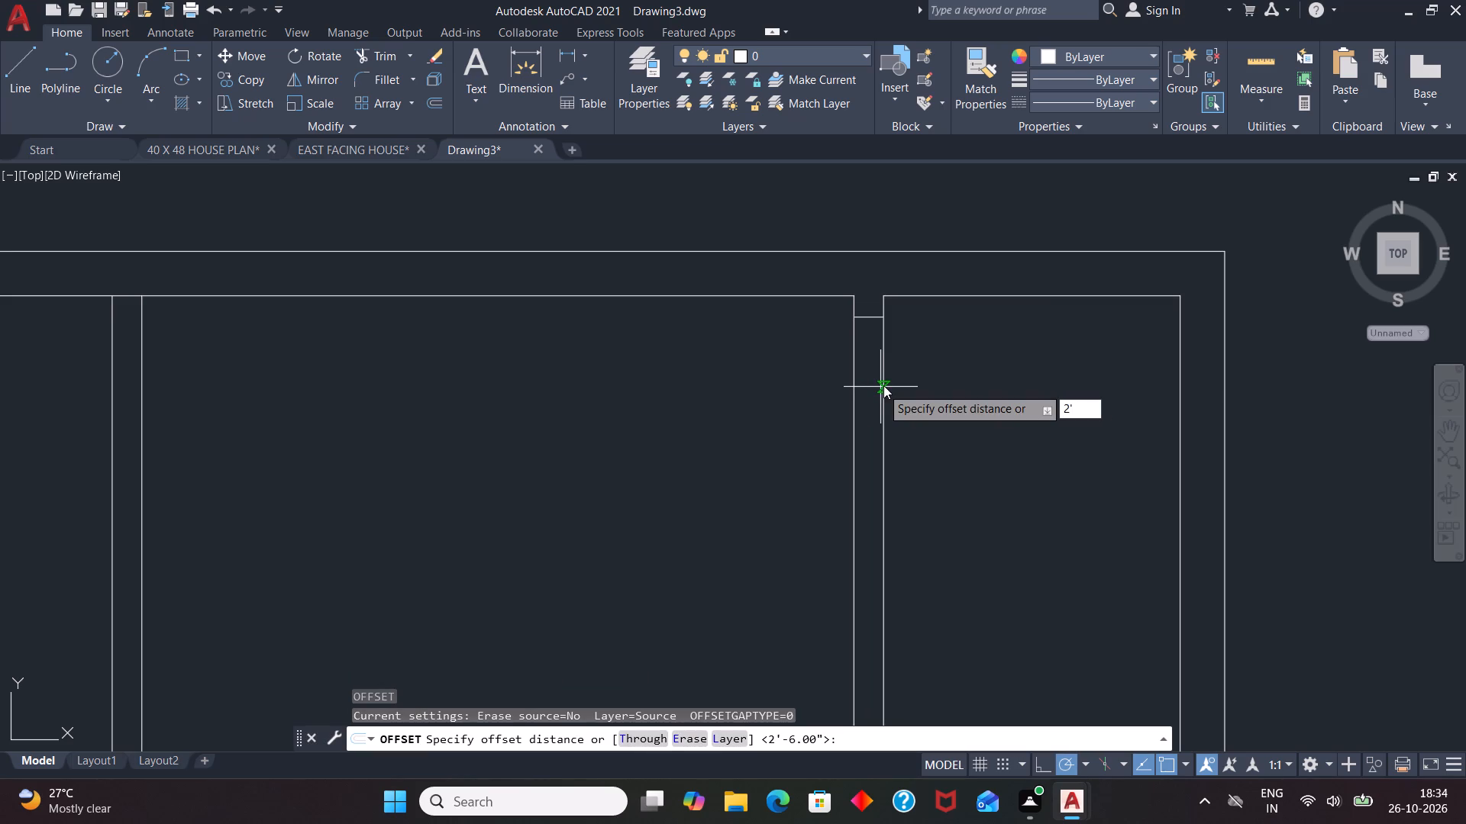
key(shift+quotedbl)
key(Return)
click(870, 314)
click(887, 410)
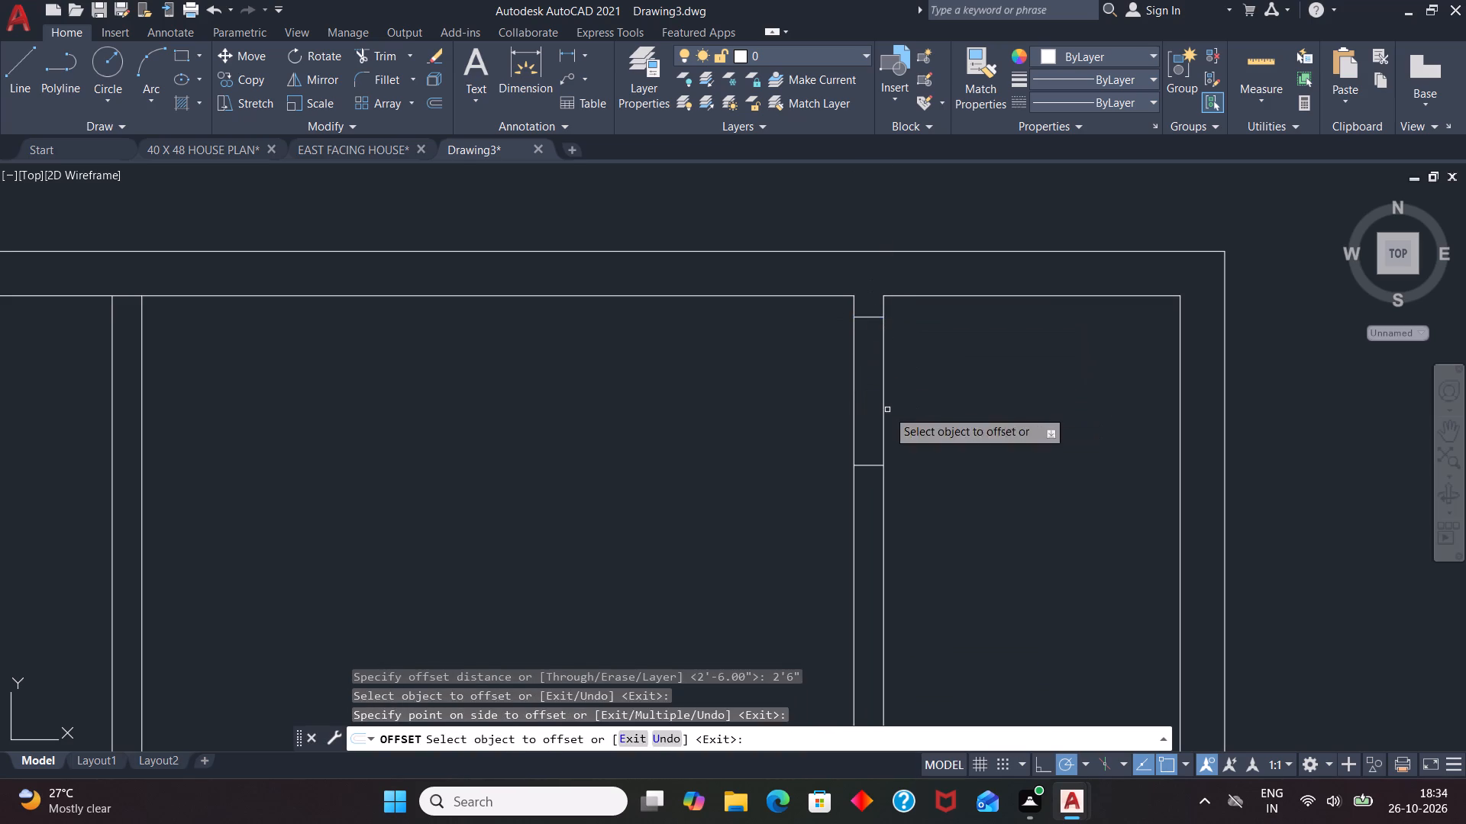
key(space)
Trim the right vertical partition's right line between its two cross lines.
text(T)
key(r)
key(Return)
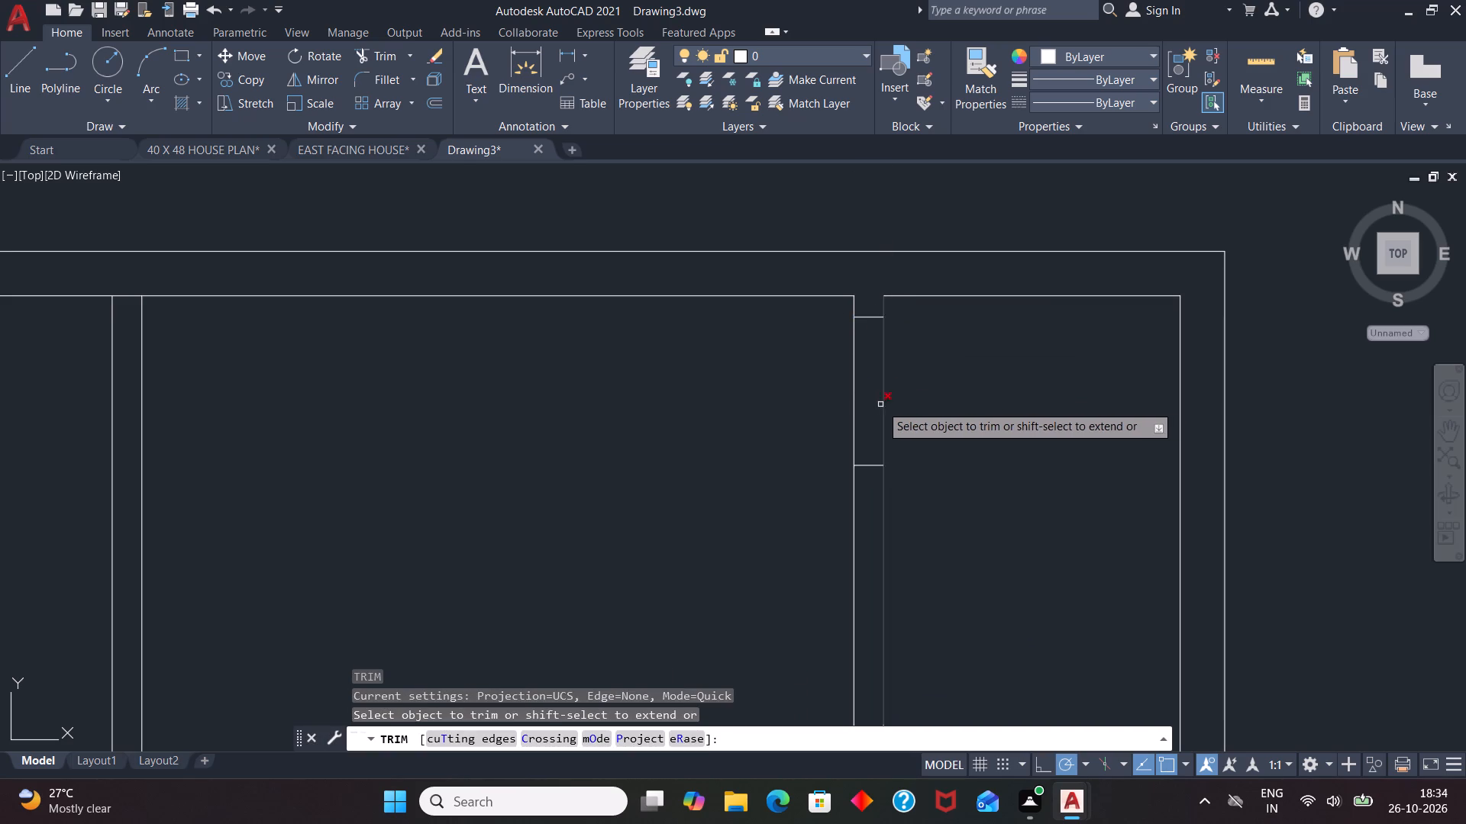
click(880, 404)
click(907, 401)
key(Escape)
scroll(996, 426, down, 3)
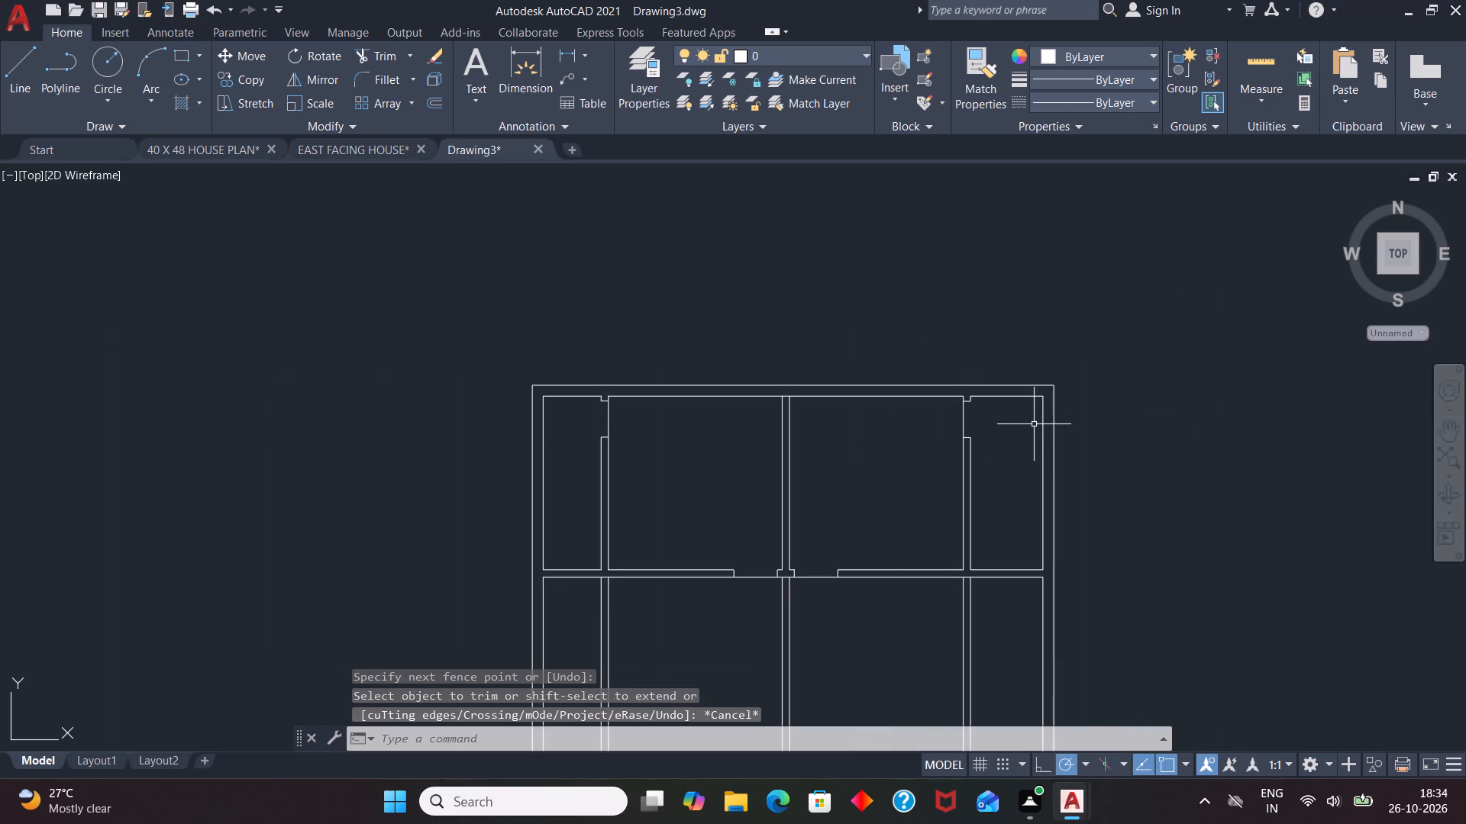
Trim the top wall's inner line where it crosses the middle vertical partition.
text(TR)
key(Return)
scroll(783, 395, up, 3)
click(784, 398)
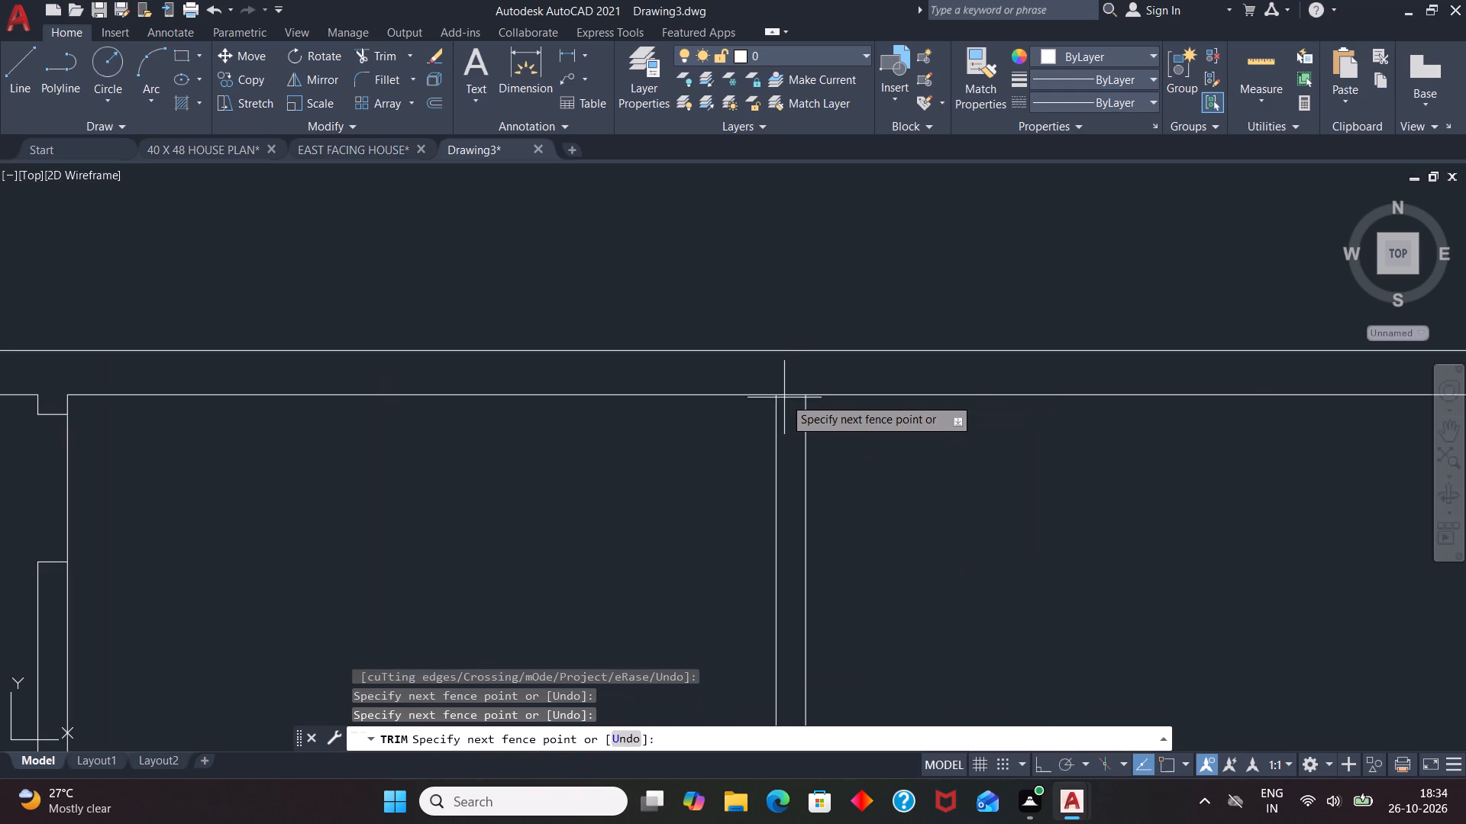
click(794, 385)
key(Escape)
Trim away both lines of the right vertical partition below the horizontal partition.
scroll(893, 343, down, 3)
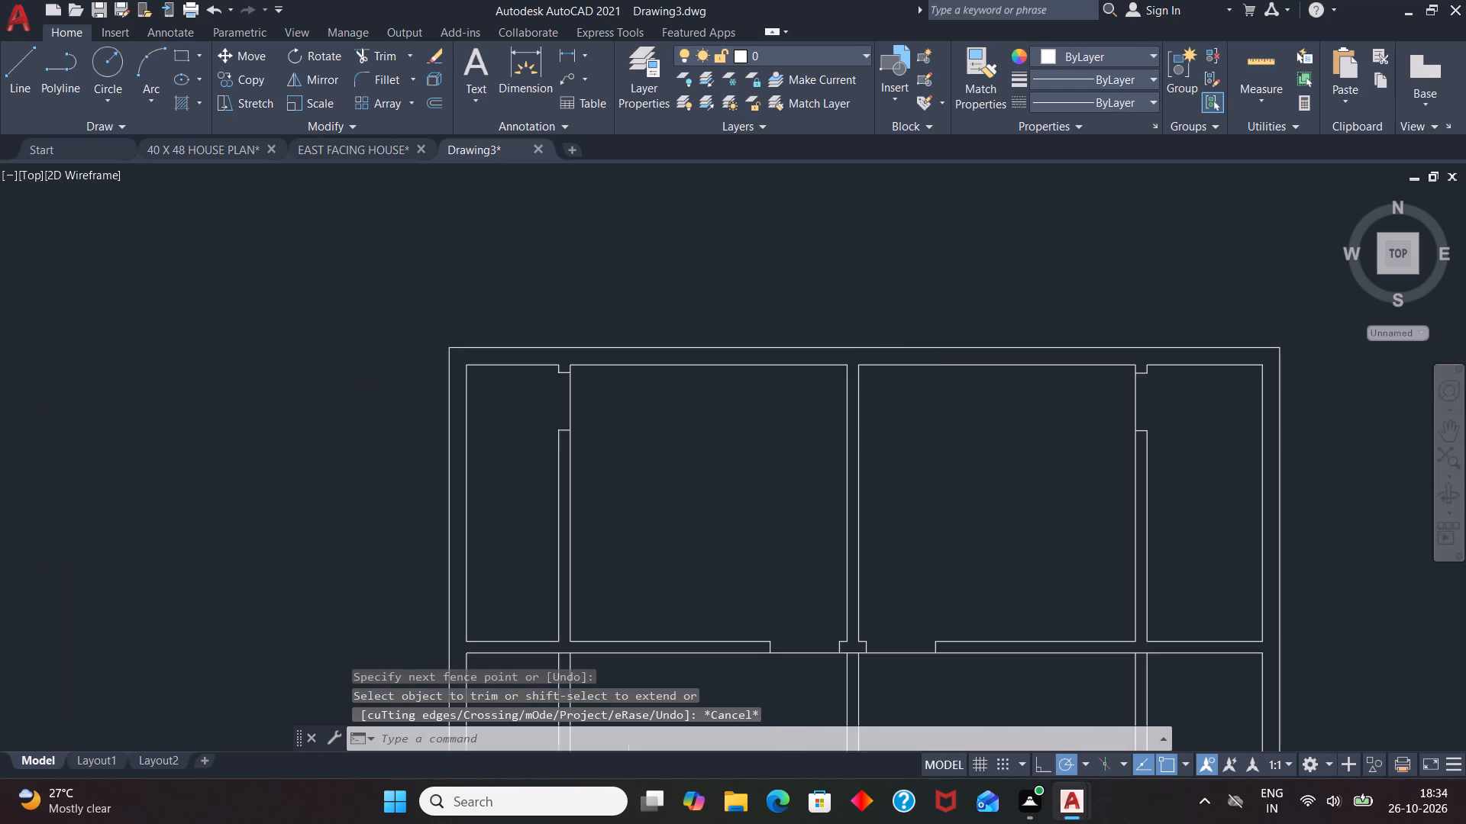
scroll(899, 356, down, 1)
scroll(955, 463, down, 1)
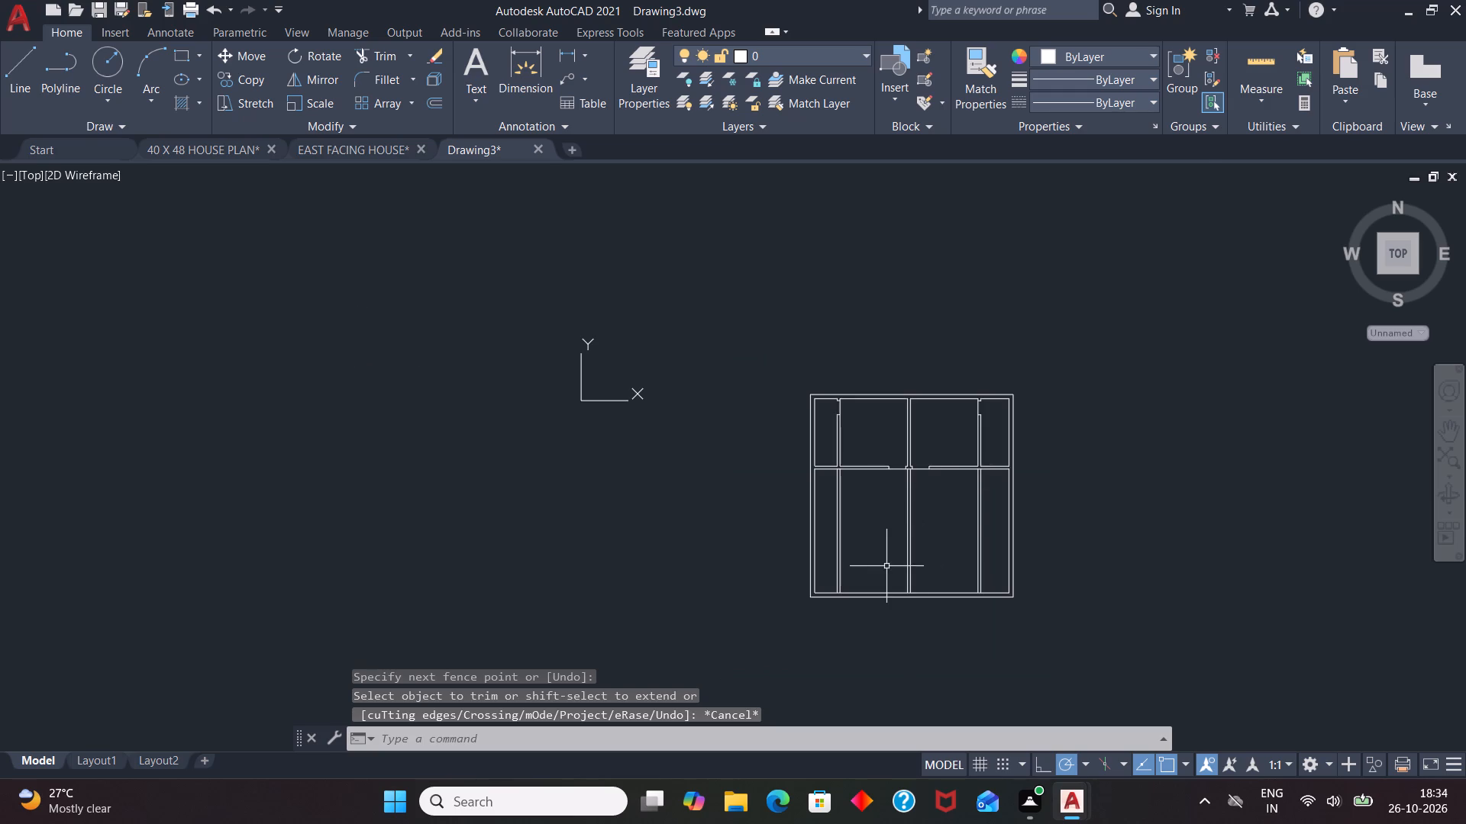
scroll(886, 565, up, 2)
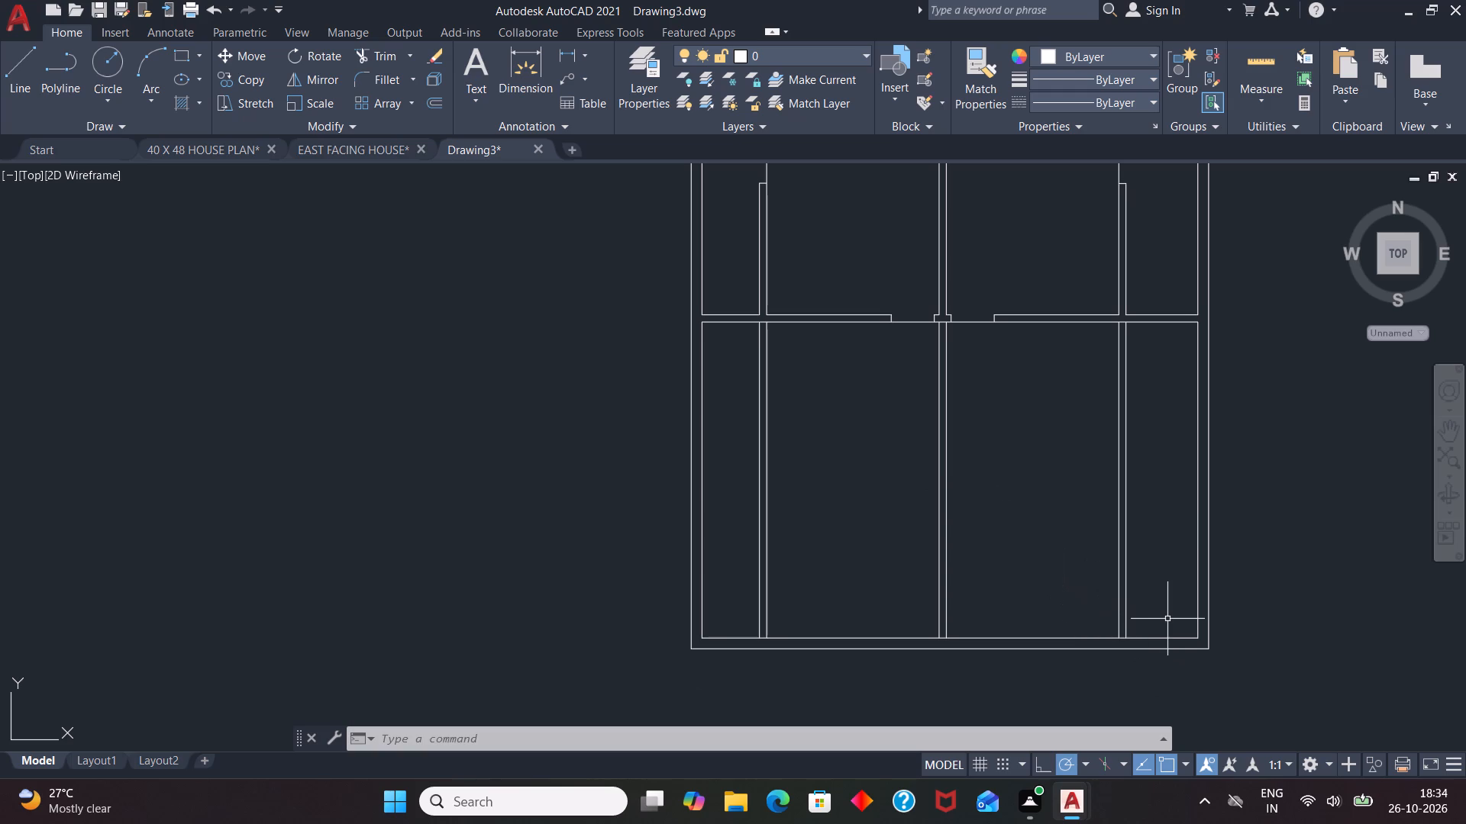
key(t)
key(r)
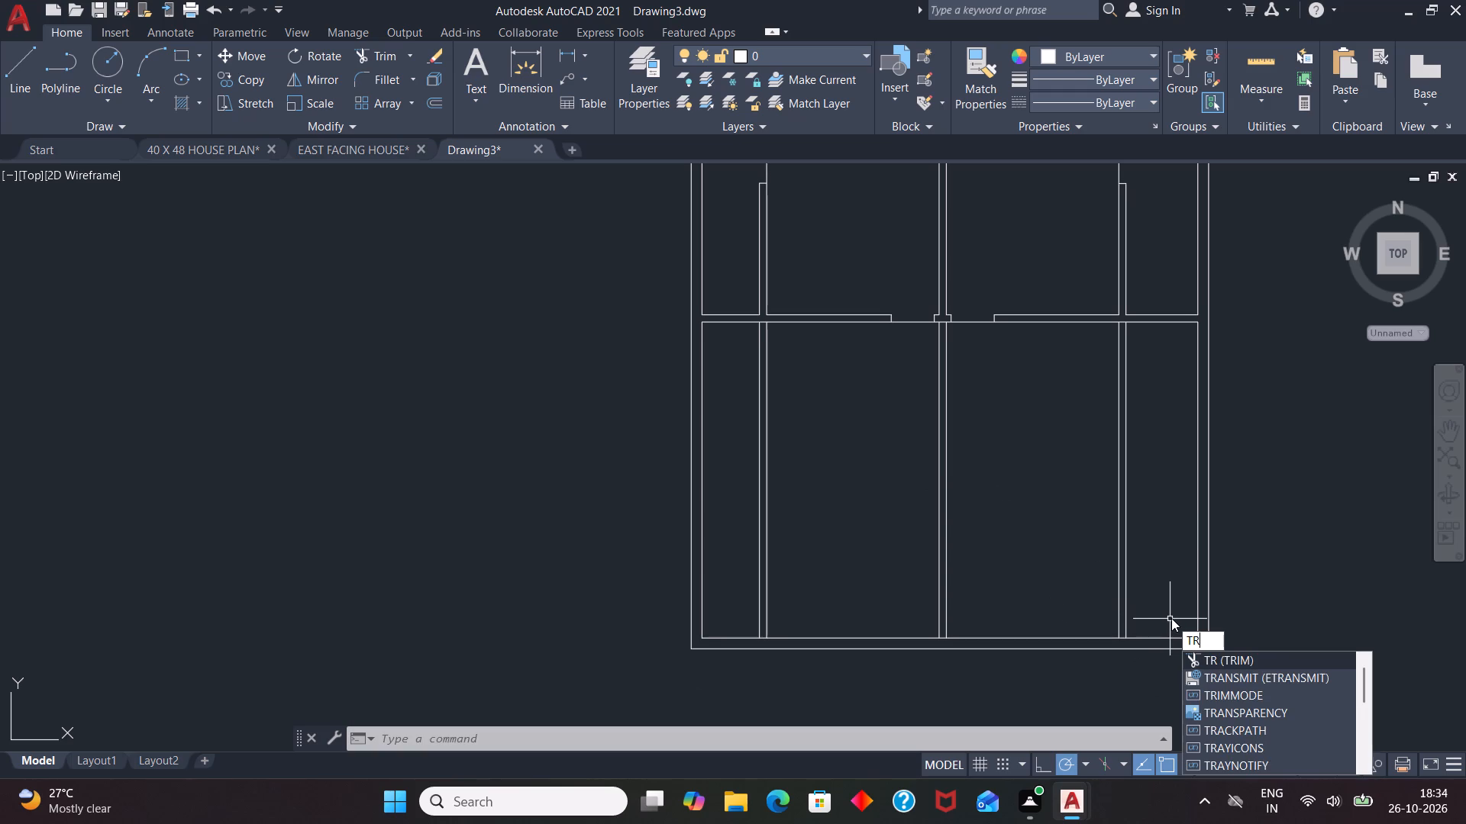
key(BackSpace)
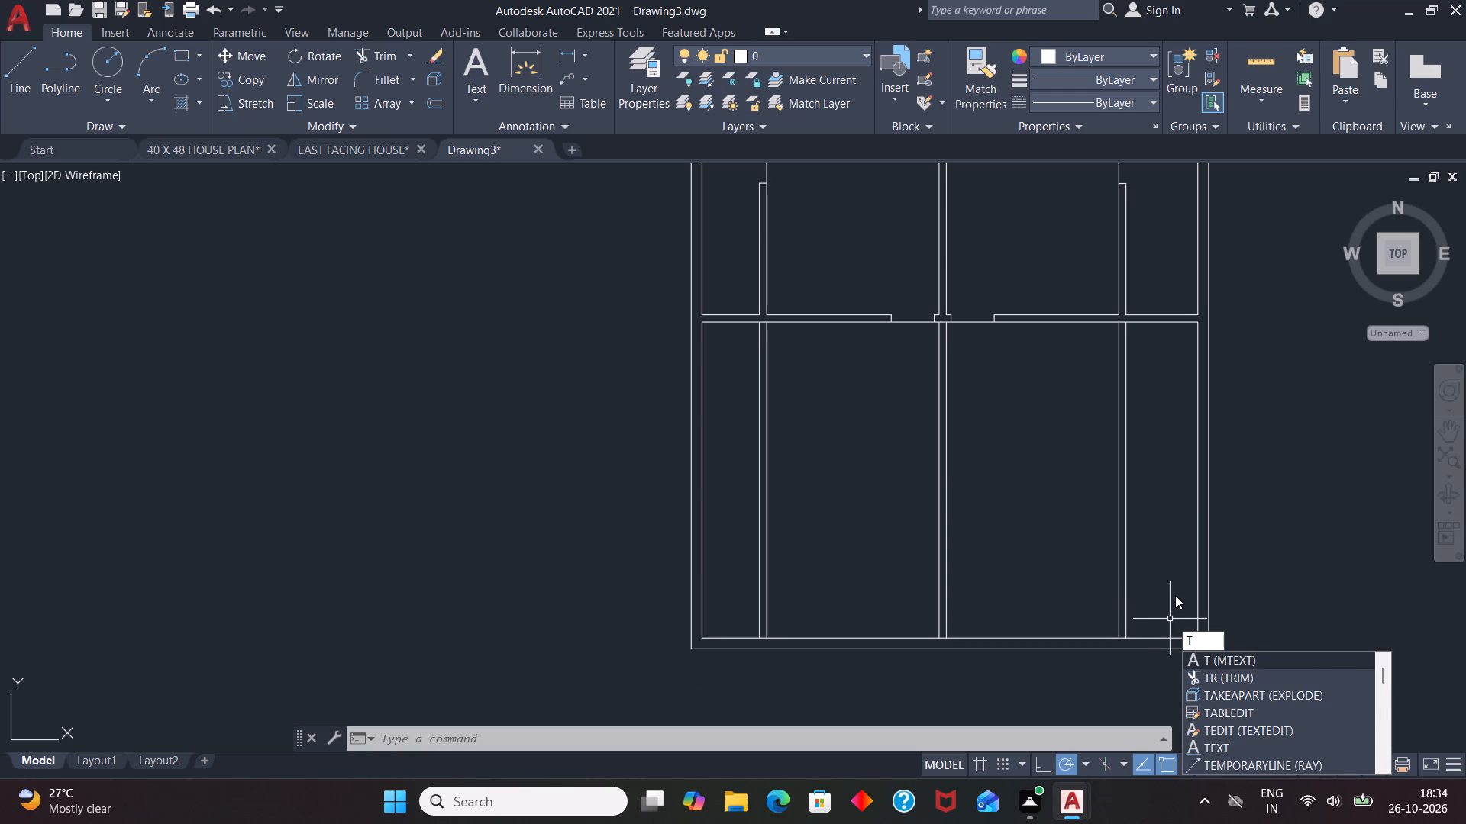
key(r)
key(Return)
drag(1163, 568, 1159, 568)
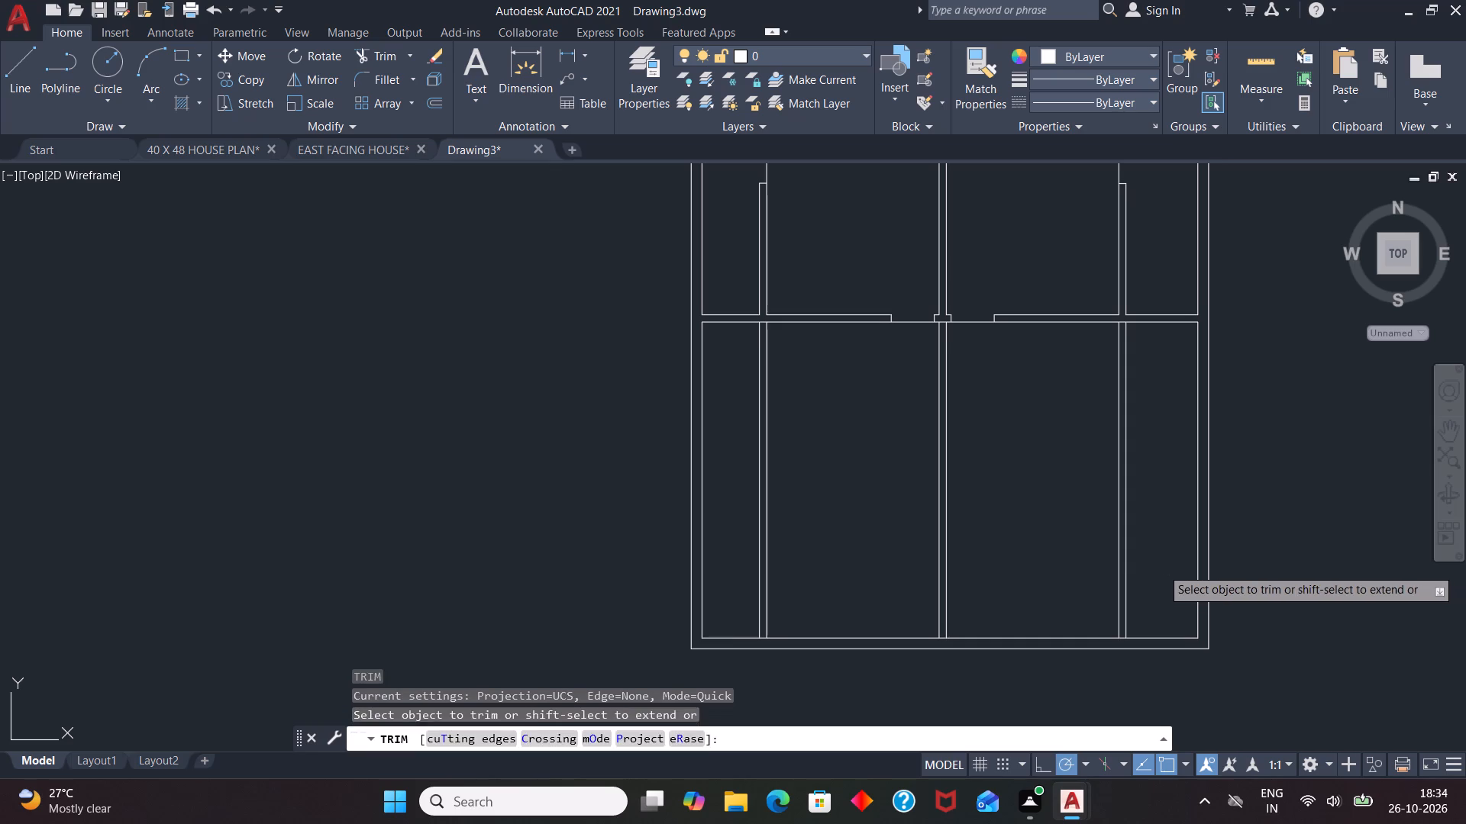
drag(1159, 568, 1085, 587)
click(1084, 587)
key(Escape)
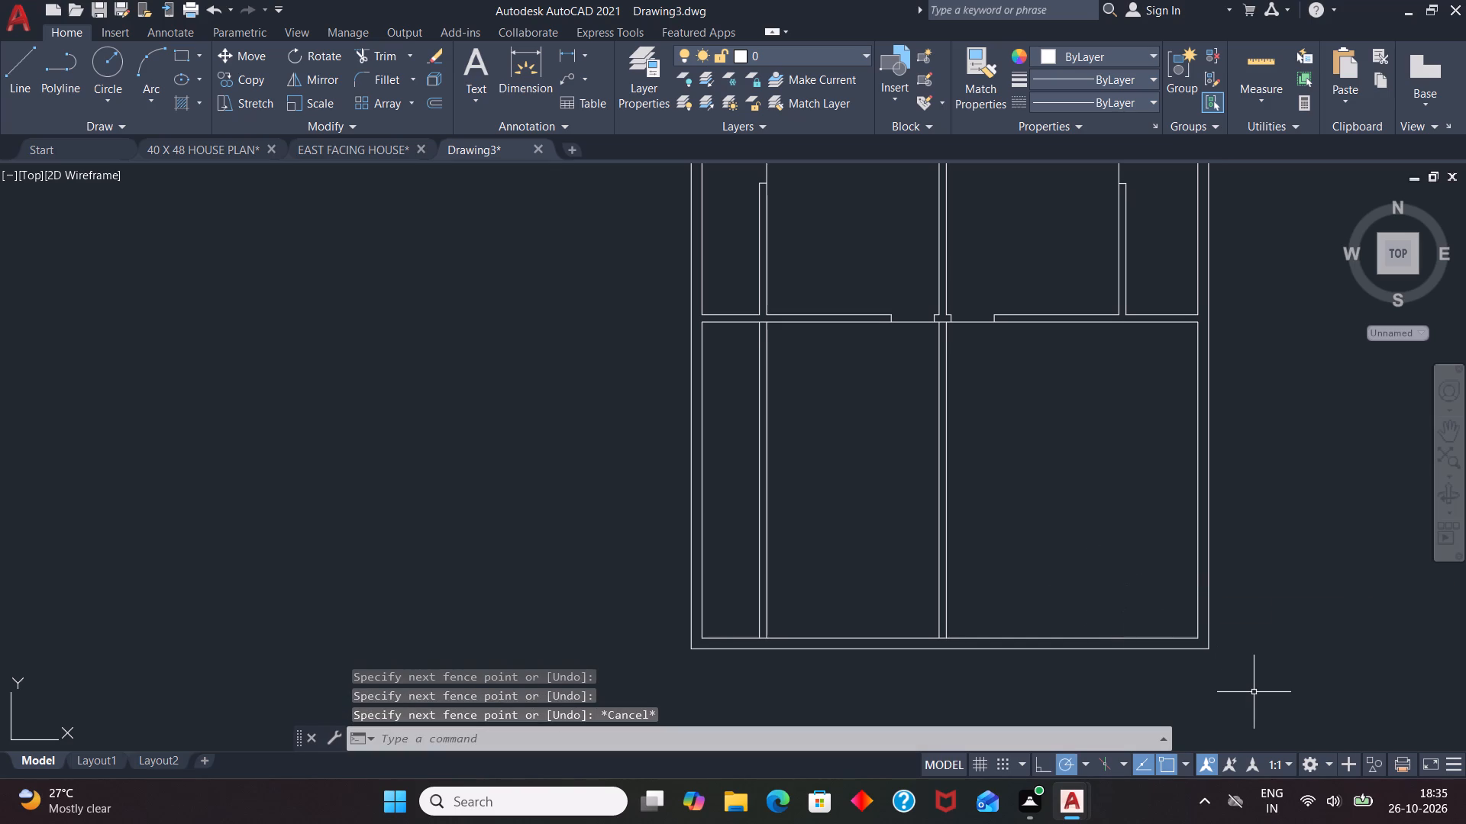
Draw a cross line through the bottom wall 9" left of the inner bottom-right corner.
key(l)
key(Return)
text(TK)
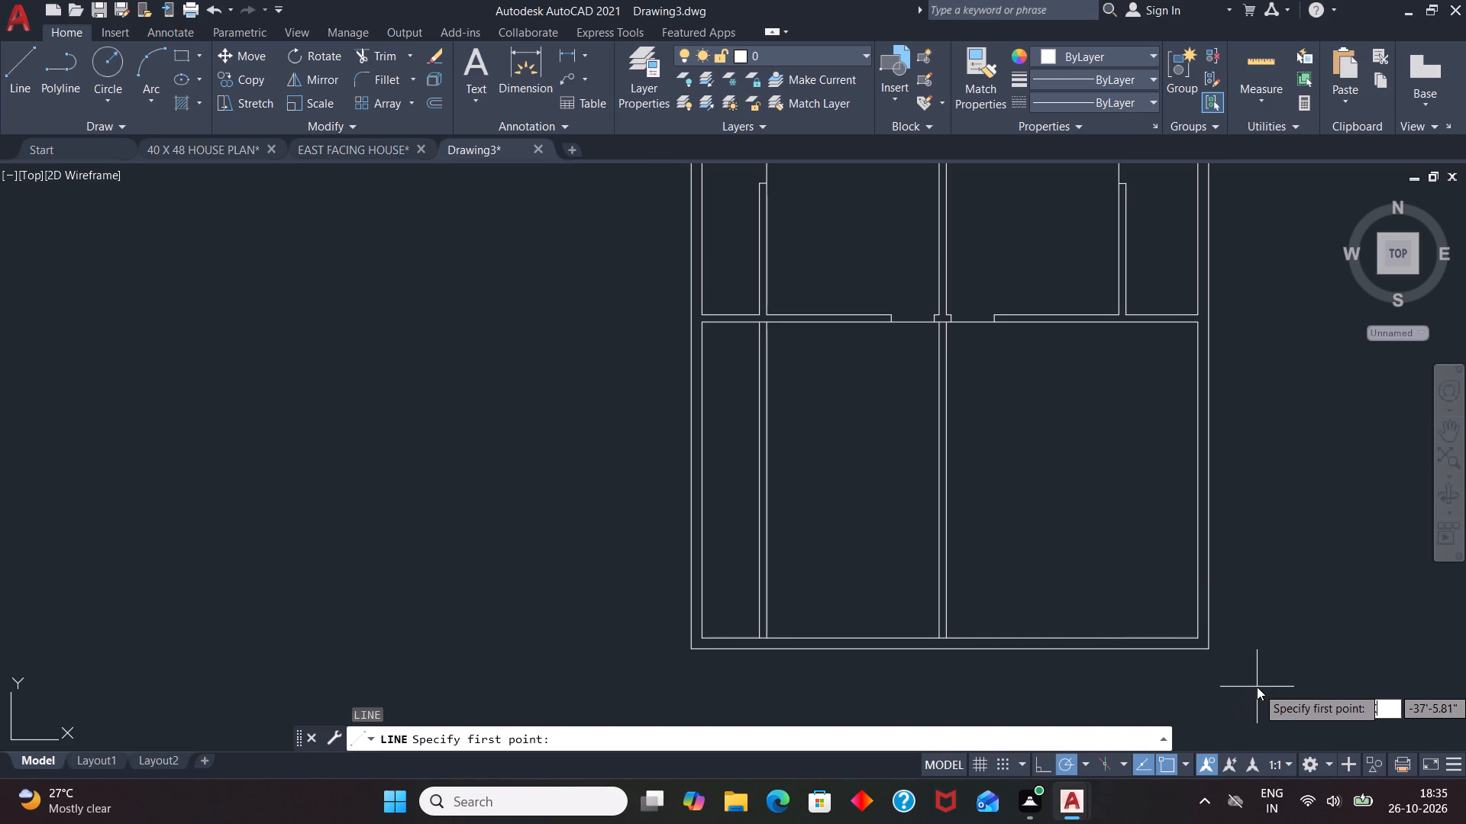
key(Return)
click(1199, 636)
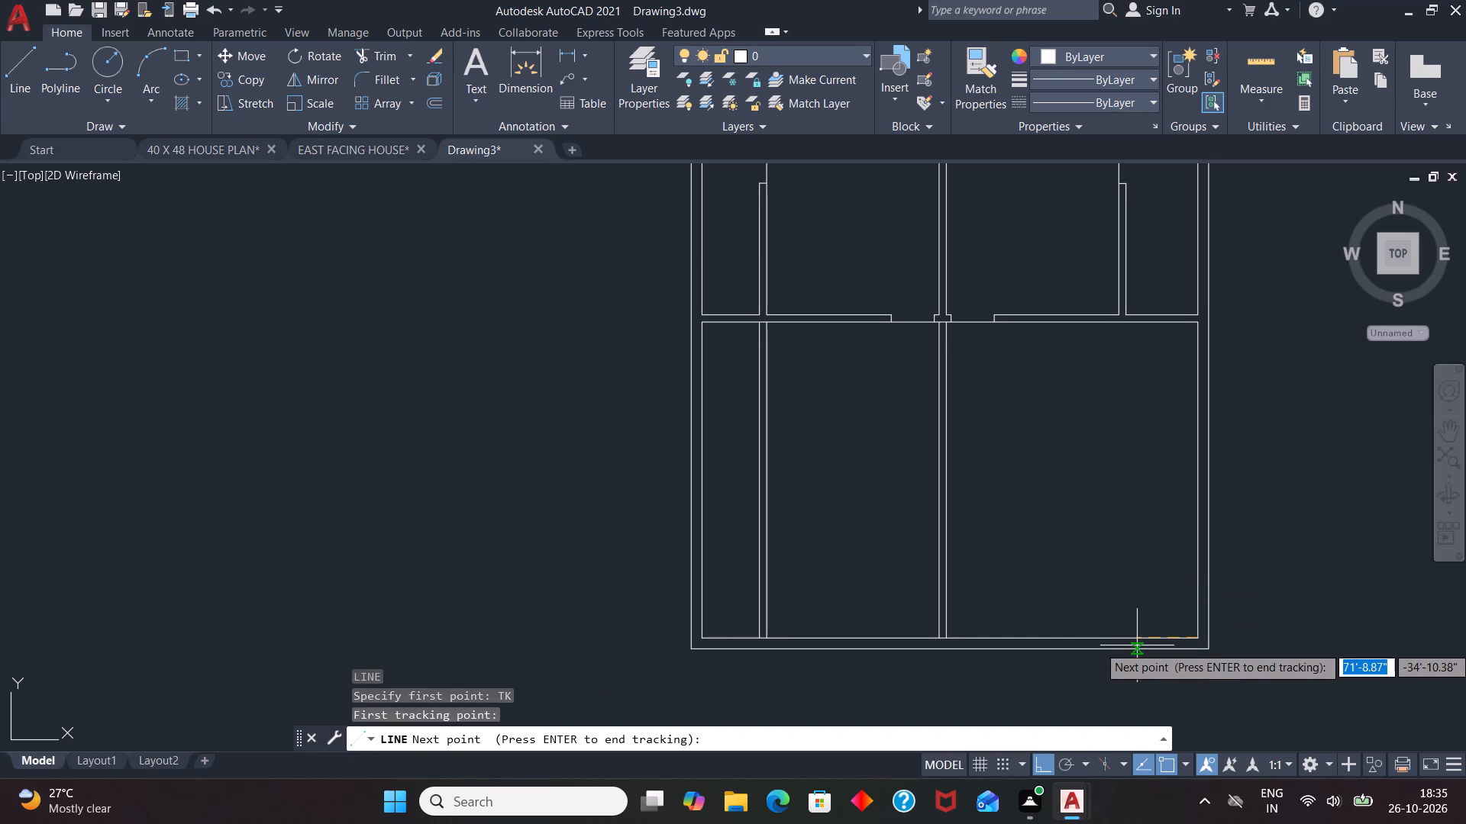
key(9)
key(Return)
key(Return)
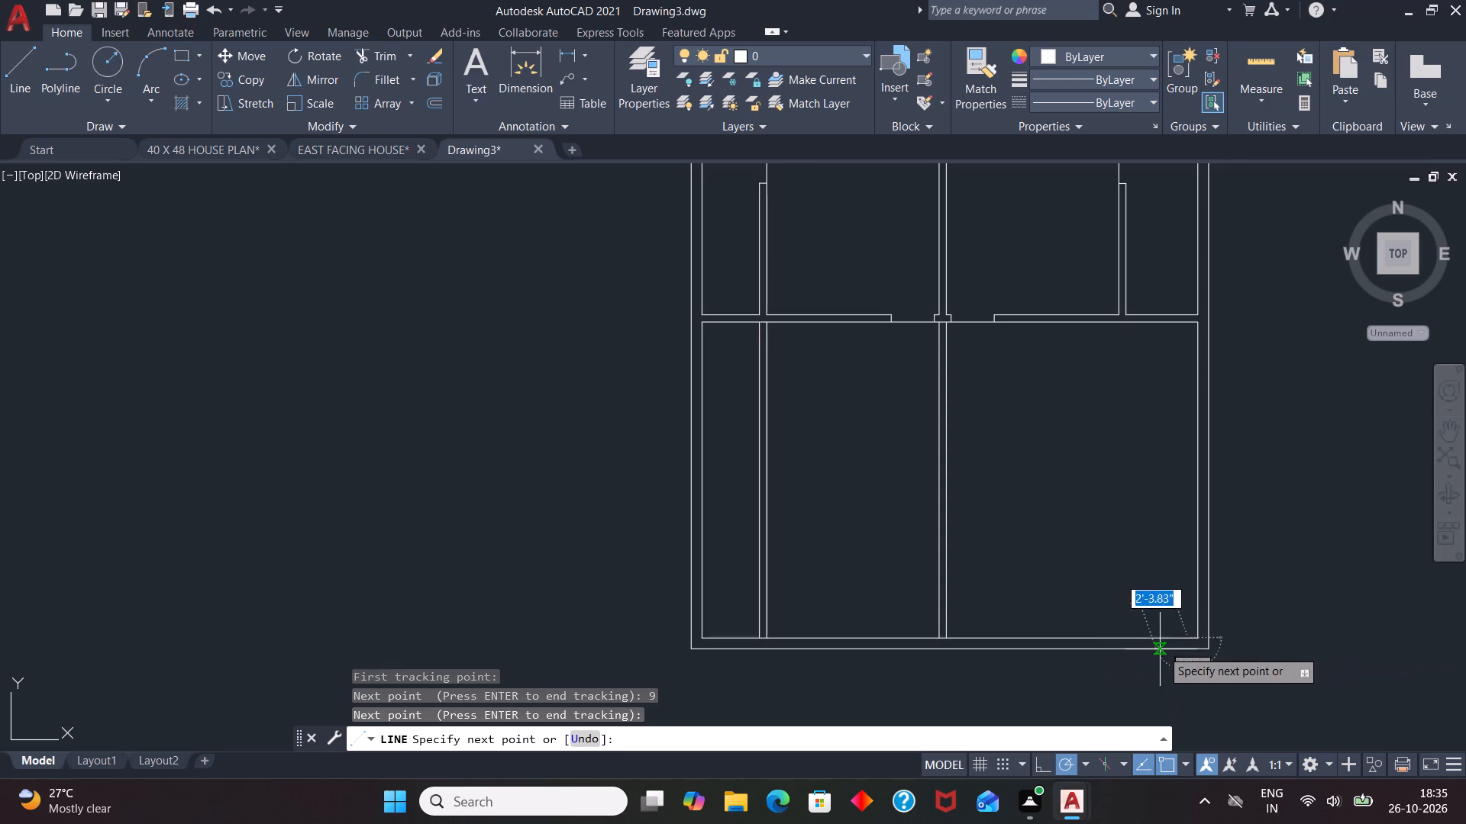
scroll(1164, 649, up, 2)
click(1223, 649)
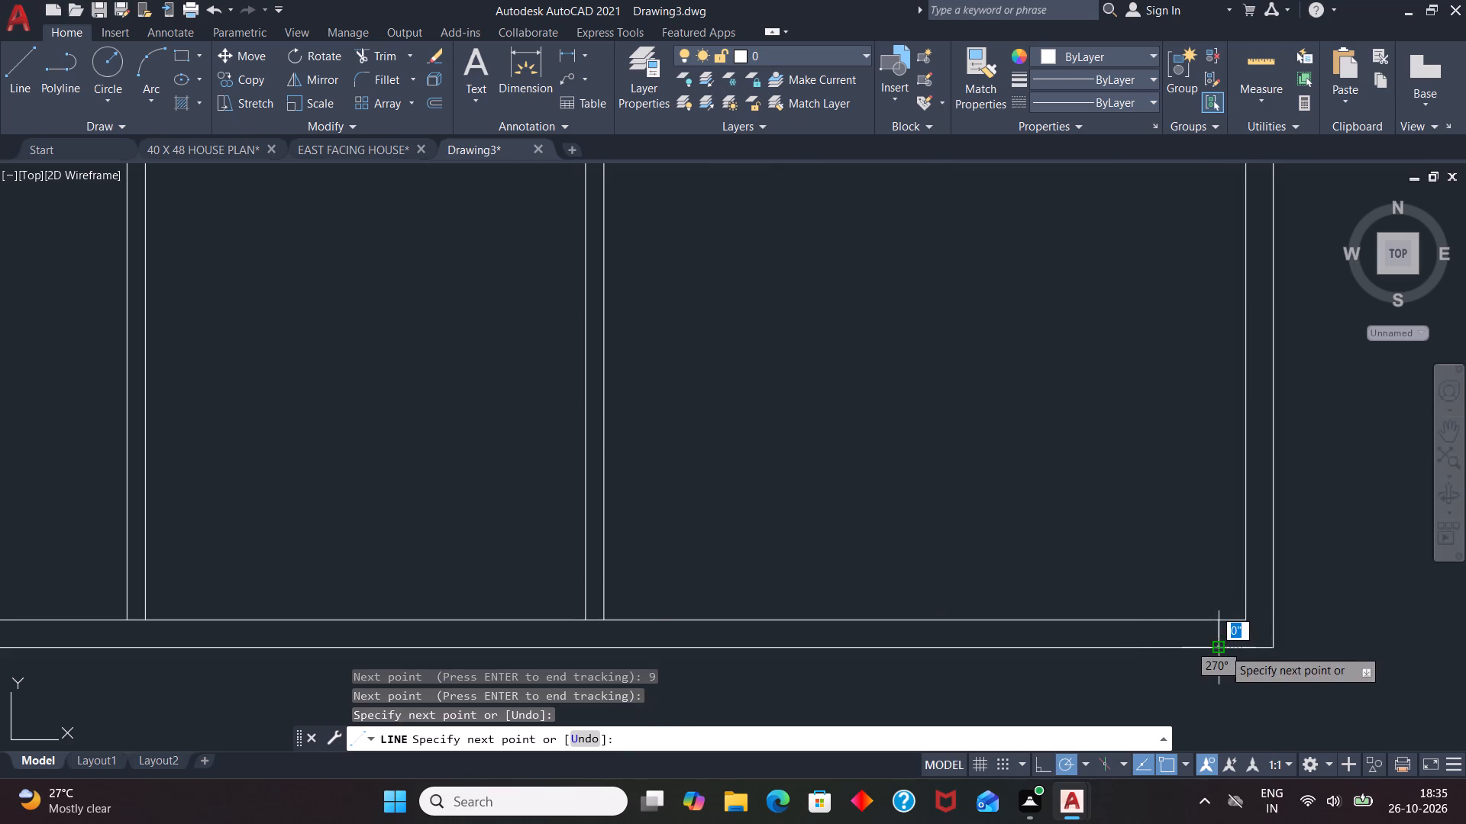
key(space)
Offset the bottom wall's cross line 3'6" to the left.
key(o)
key(Return)
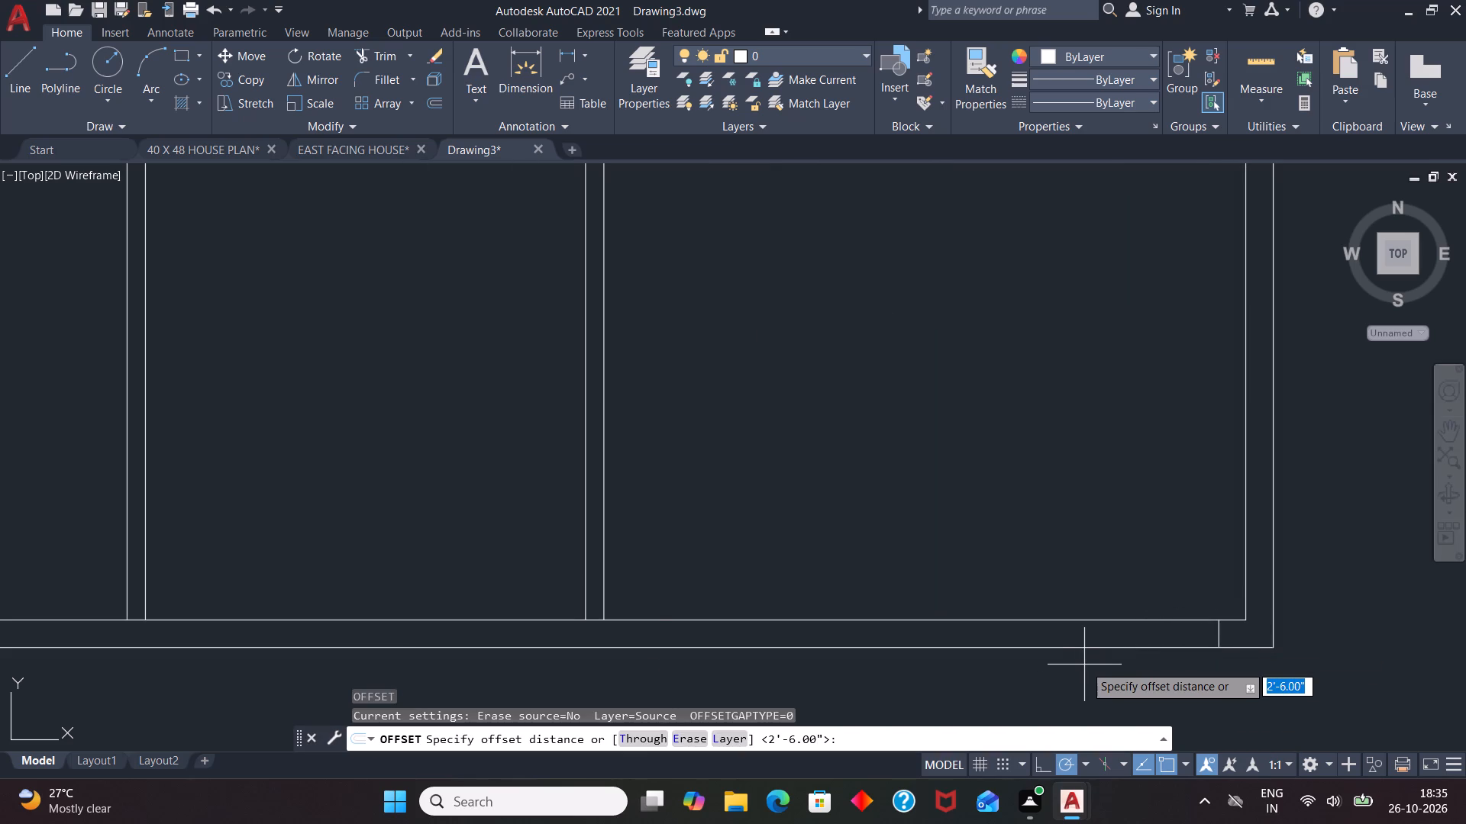
key(3)
key(apostrophe)
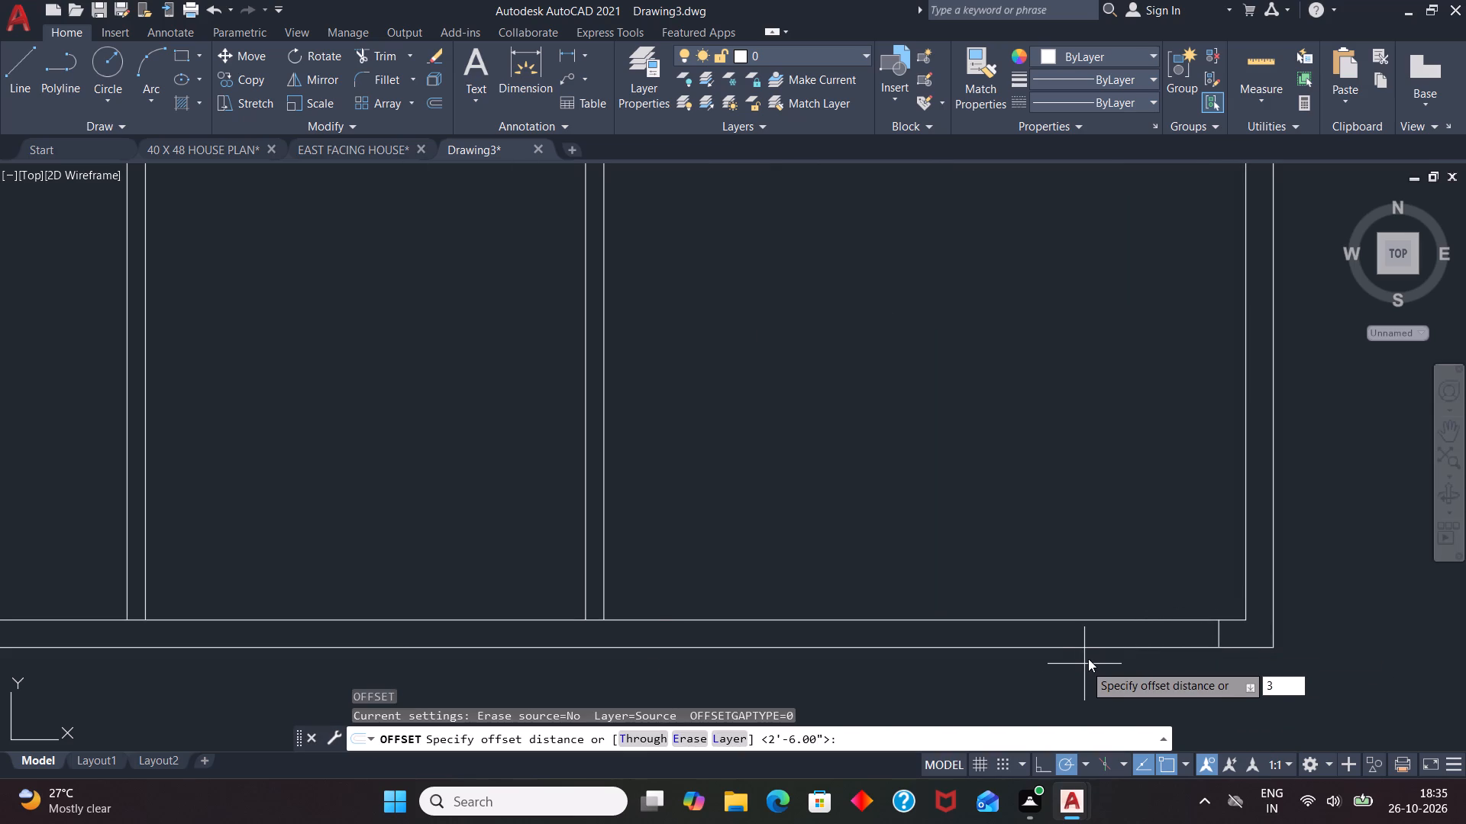
key(6)
key(shift+quotedbl)
key(Return)
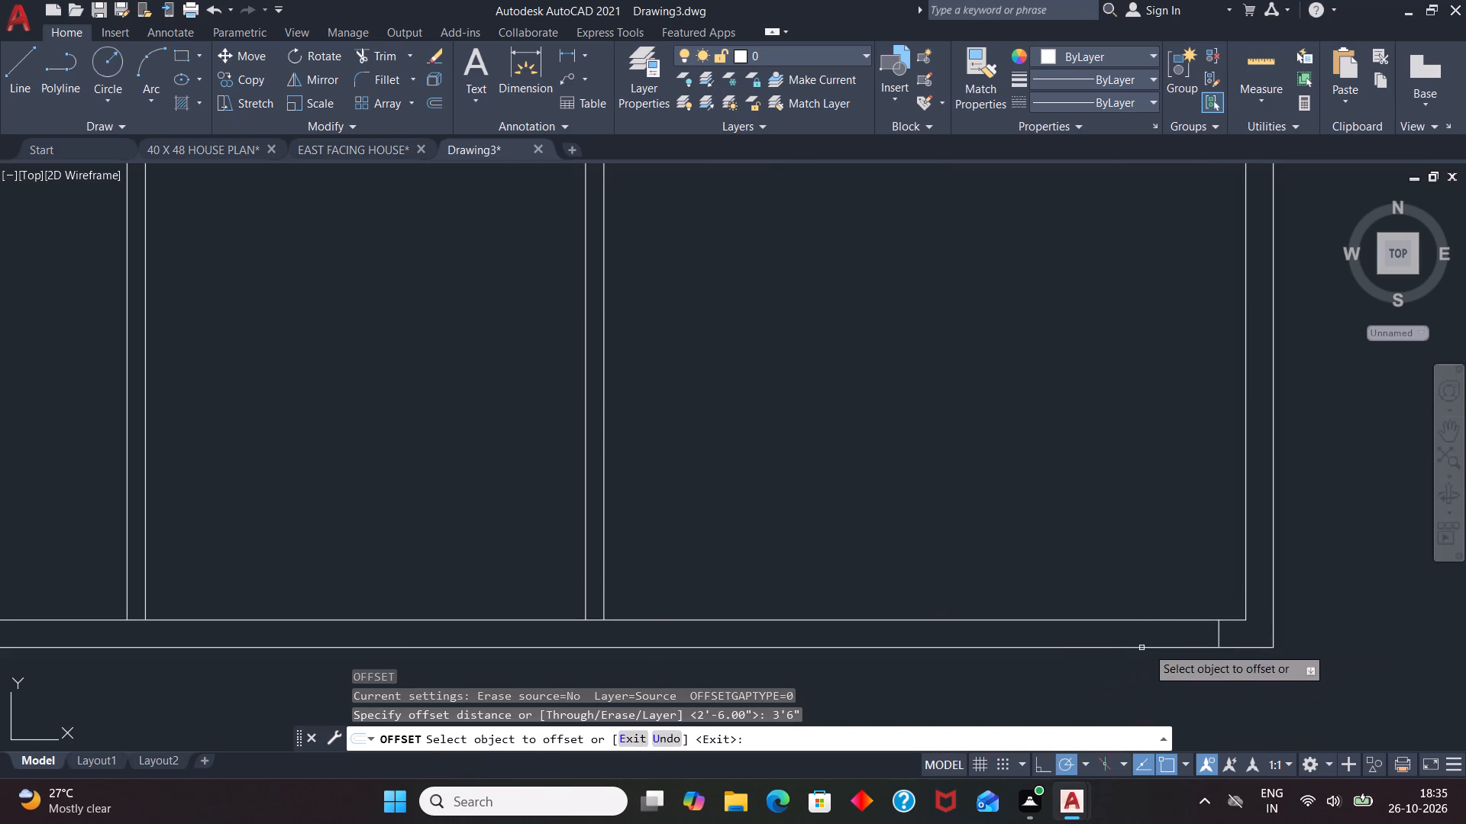
click(1220, 637)
click(1101, 667)
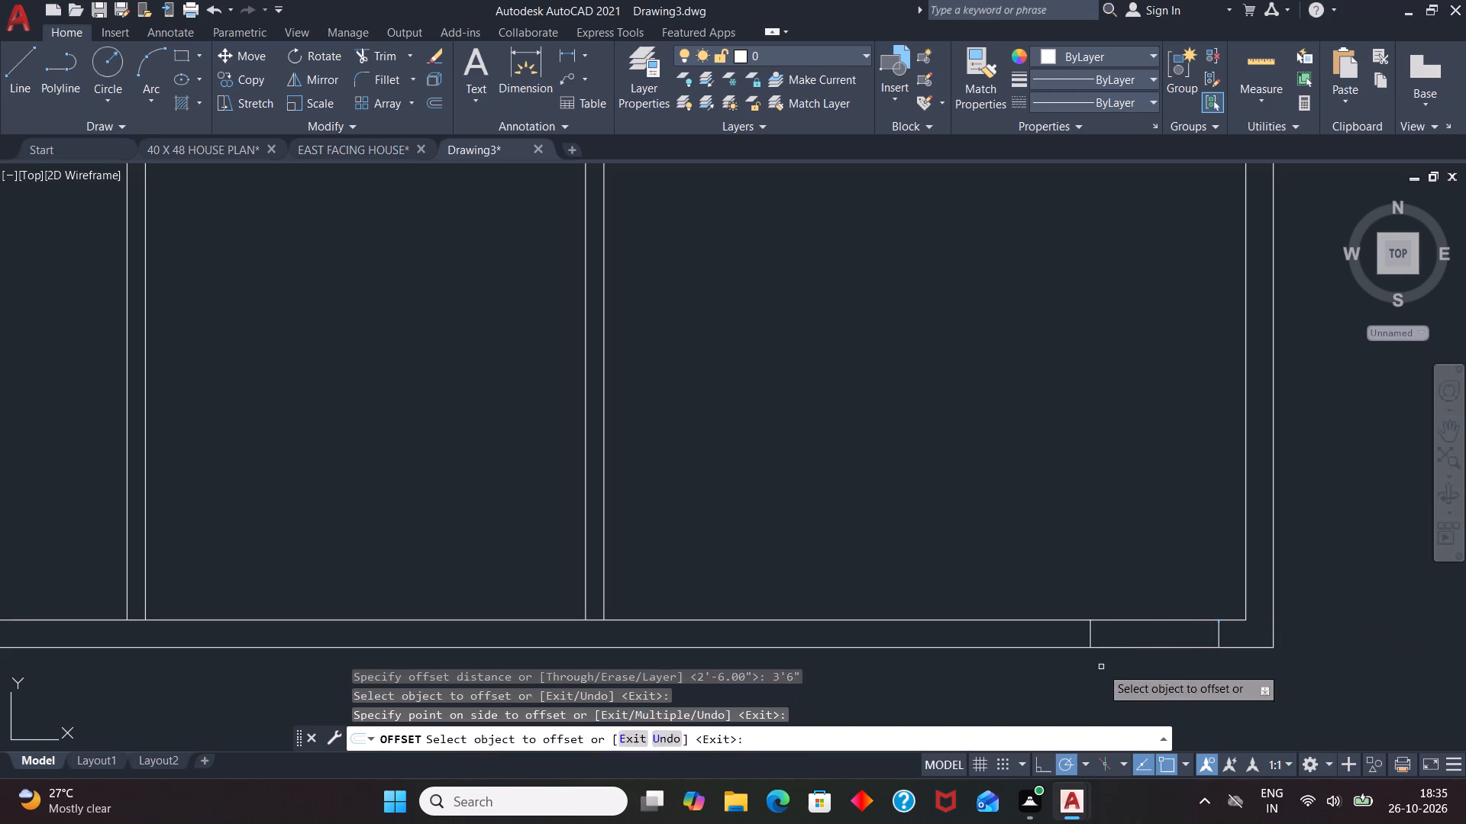
key(space)
Trim the bottom wall's inner line between its two cross lines.
text(TR)
key(Return)
key(Return)
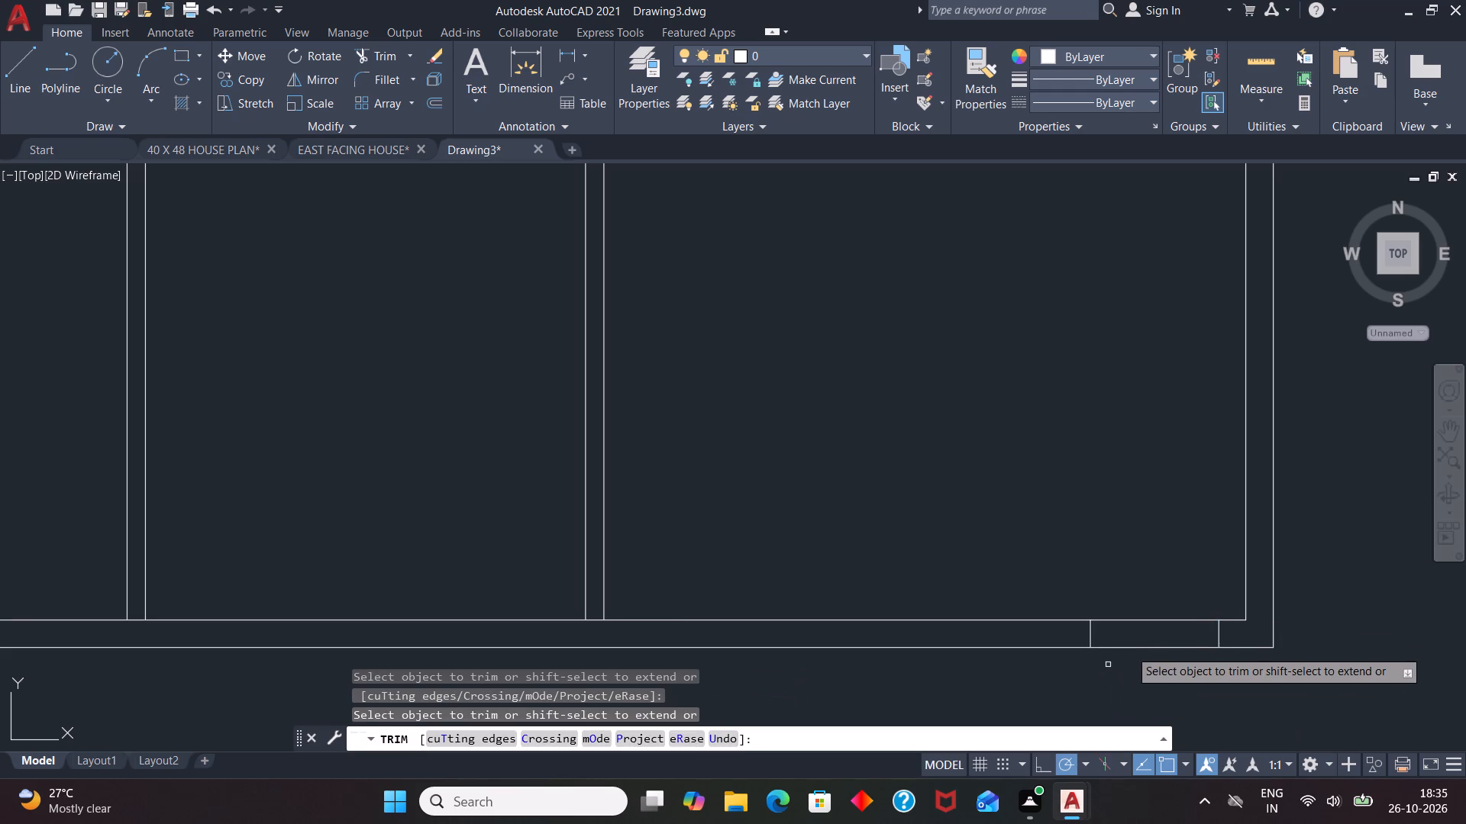
click(1164, 620)
key(space)
Trim away both lines of the left vertical partition below the horizontal partition.
scroll(1157, 620, down, 1)
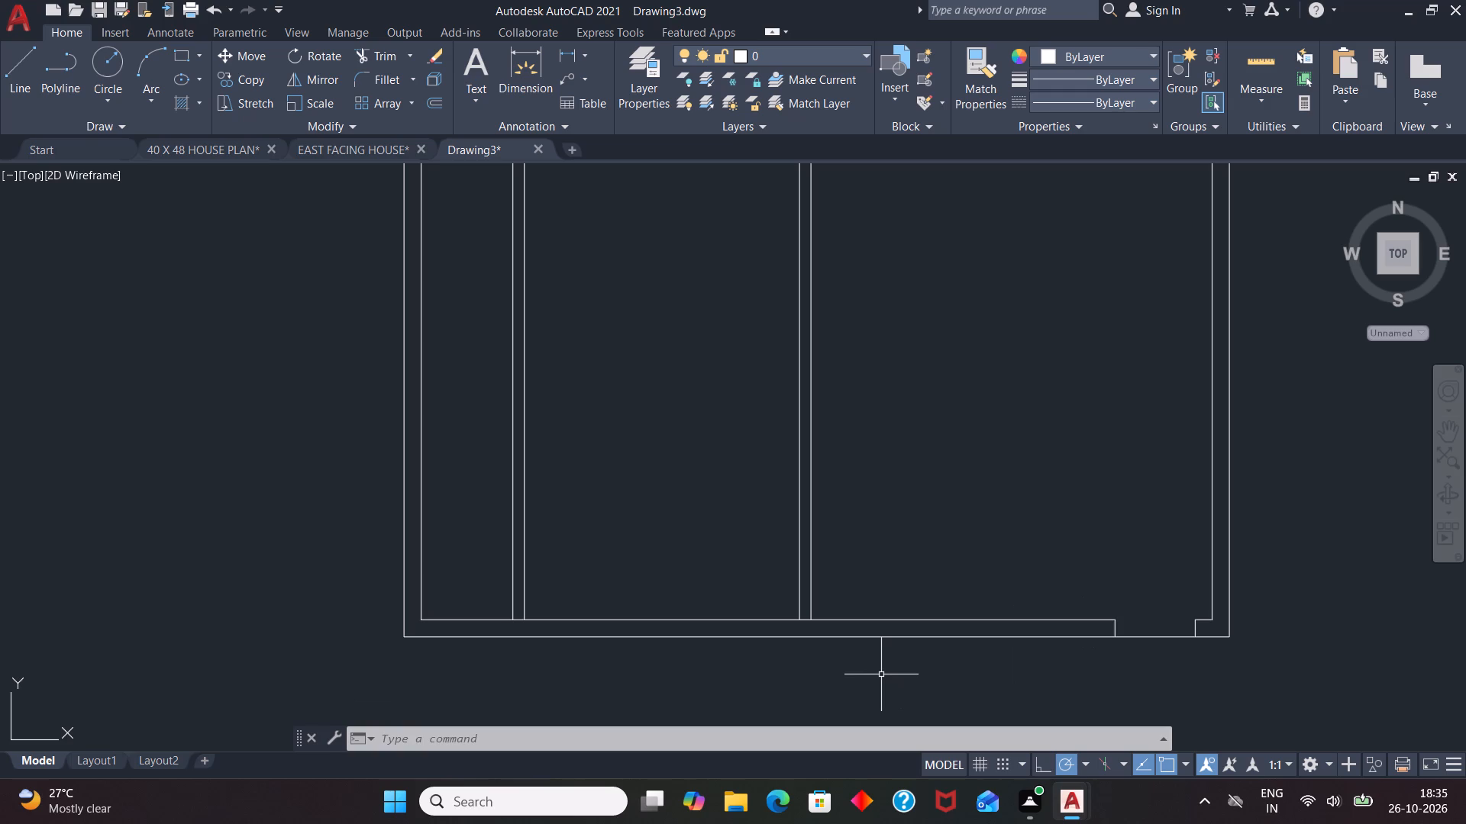
scroll(922, 644, down, 1)
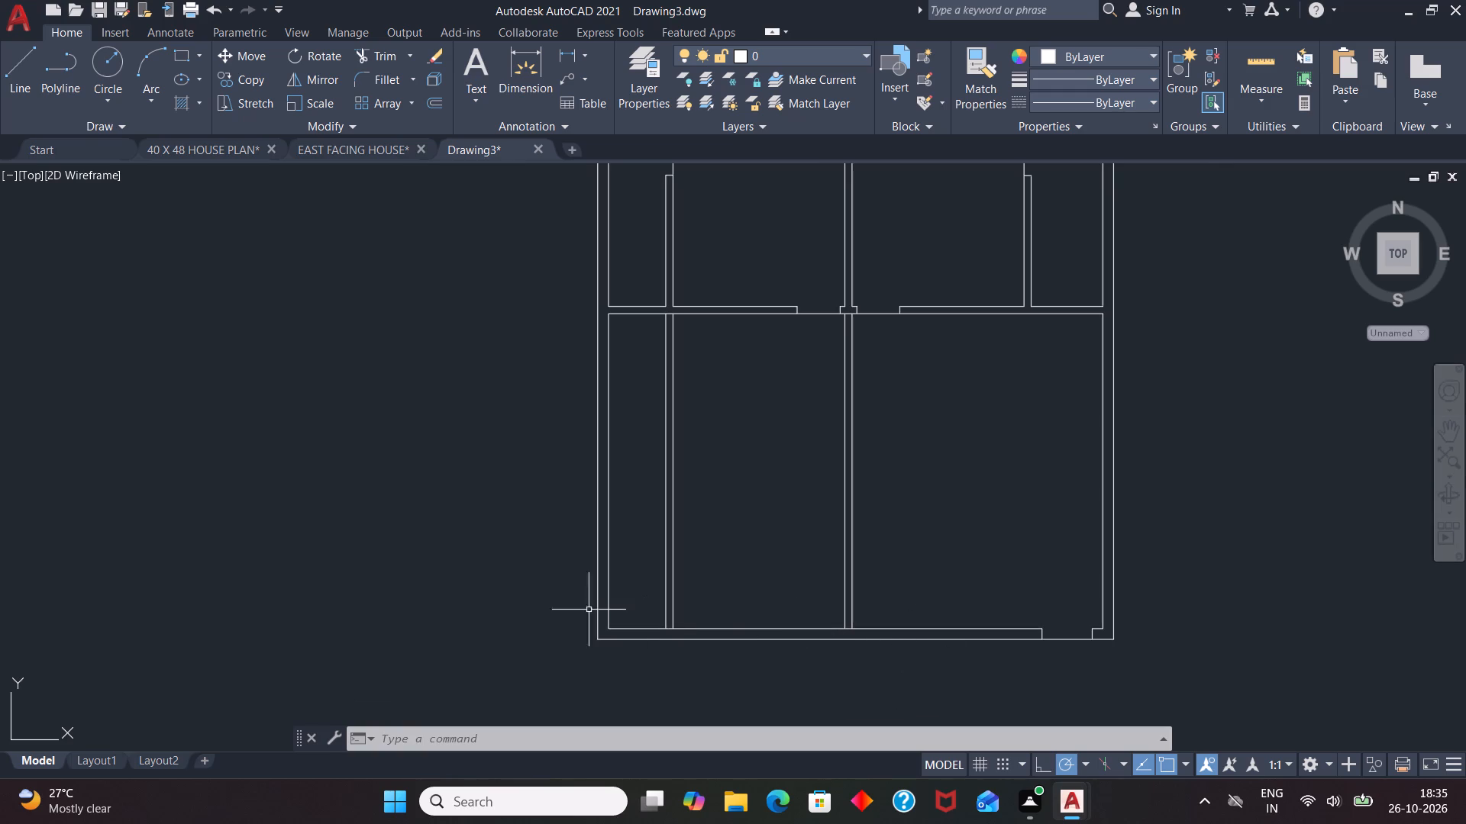
text(TR)
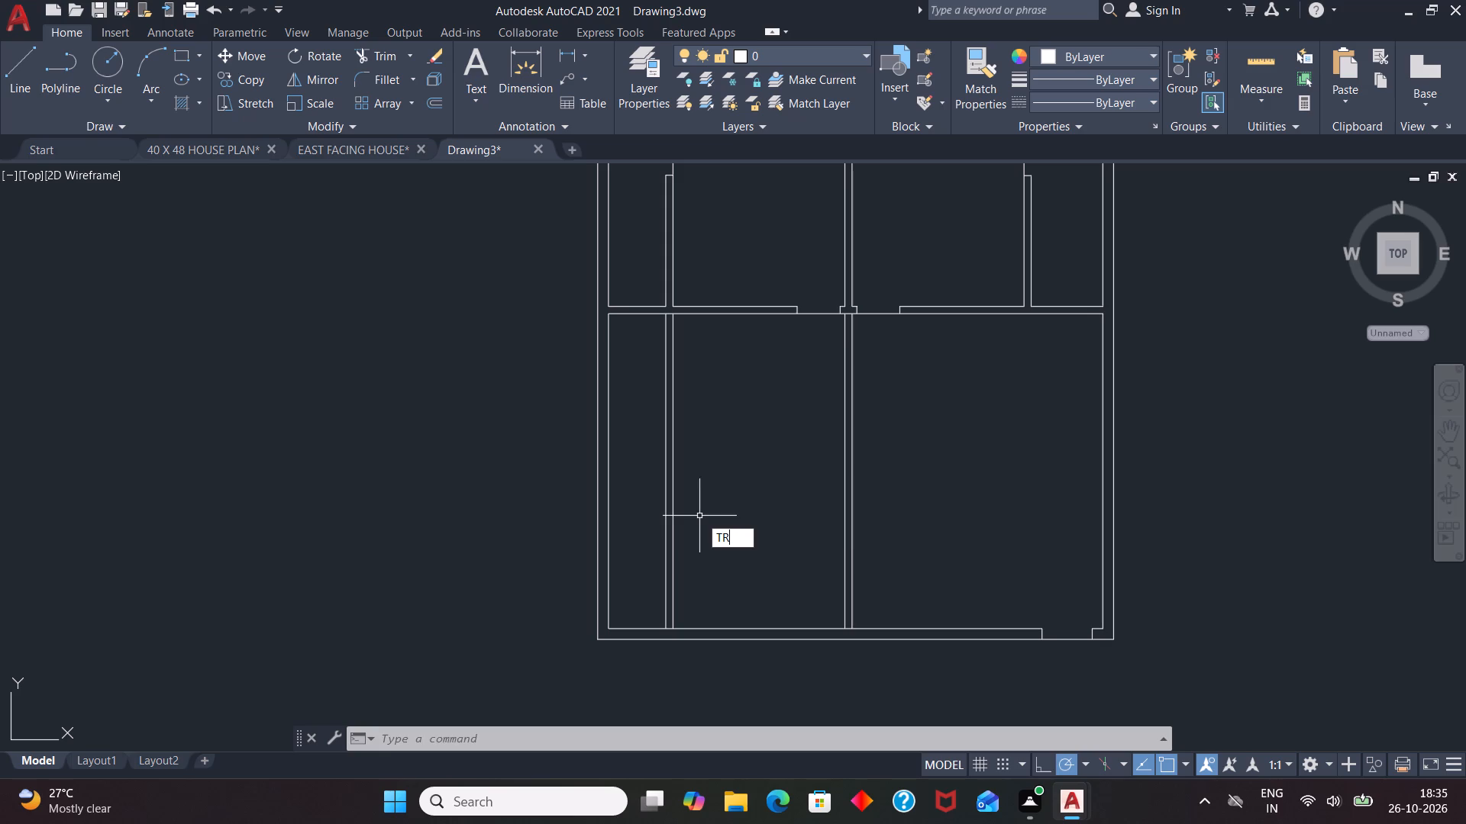
key(Return)
key(Return)
drag(700, 510, 674, 518)
click(660, 521)
click(686, 511)
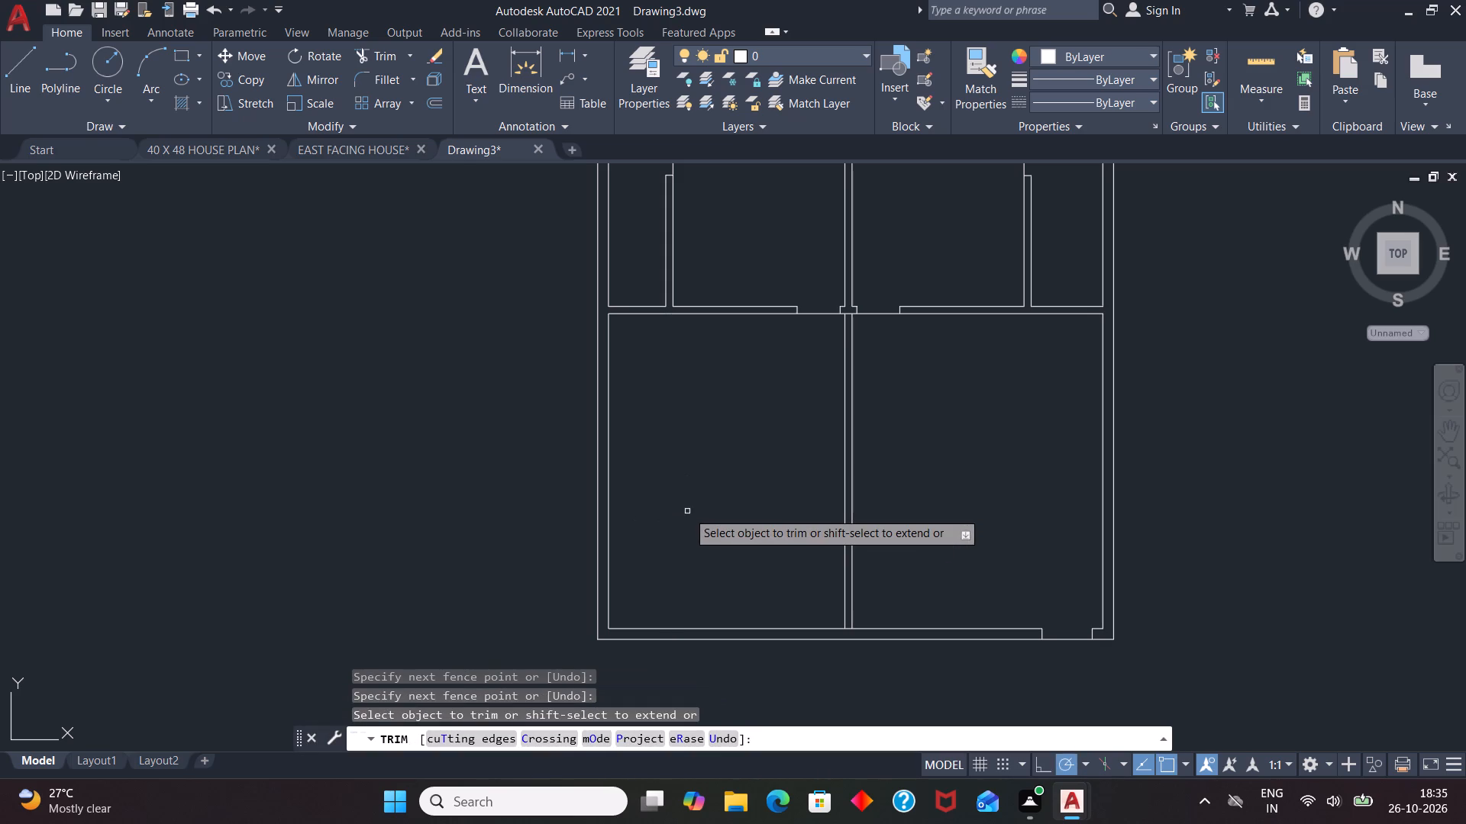
key(Escape)
Draw a 6" wide, 7' long stub wall rising from the bottom wall, starting 8' right of the inner bottom-left corner.
scroll(793, 580, down, 1)
scroll(650, 606, up, 1)
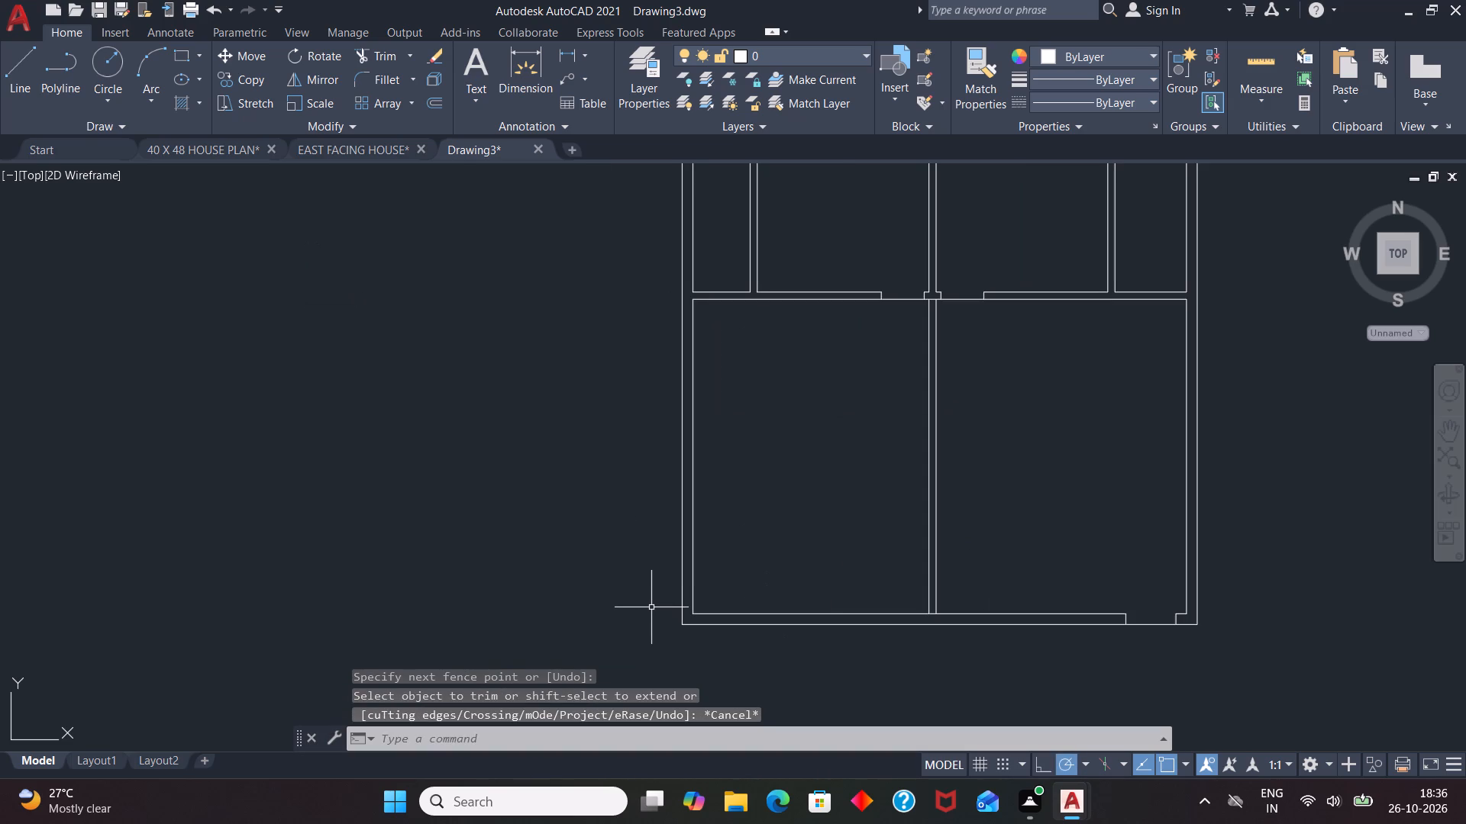
key(l)
key(Return)
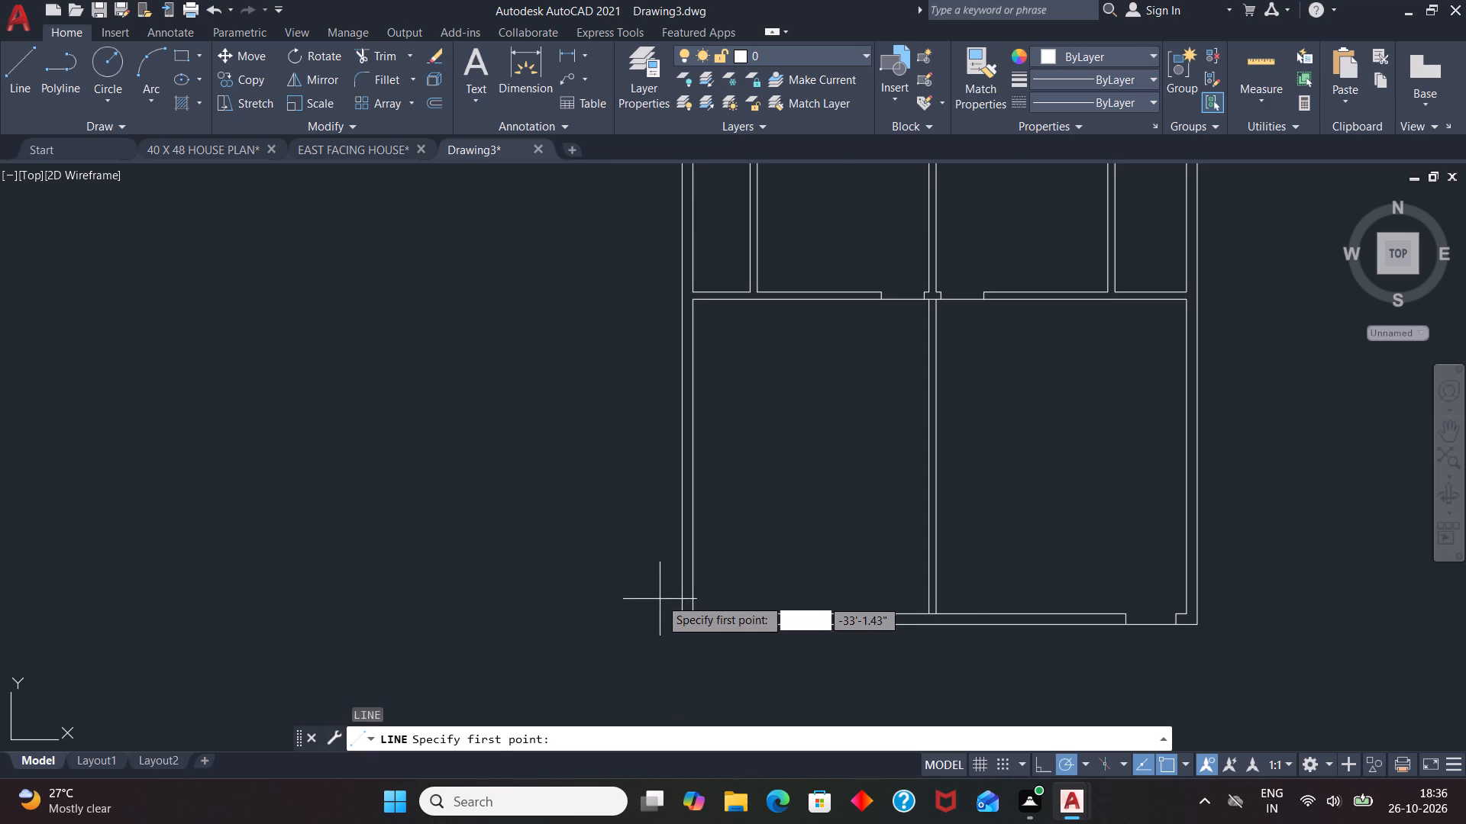
text(TK)
key(Return)
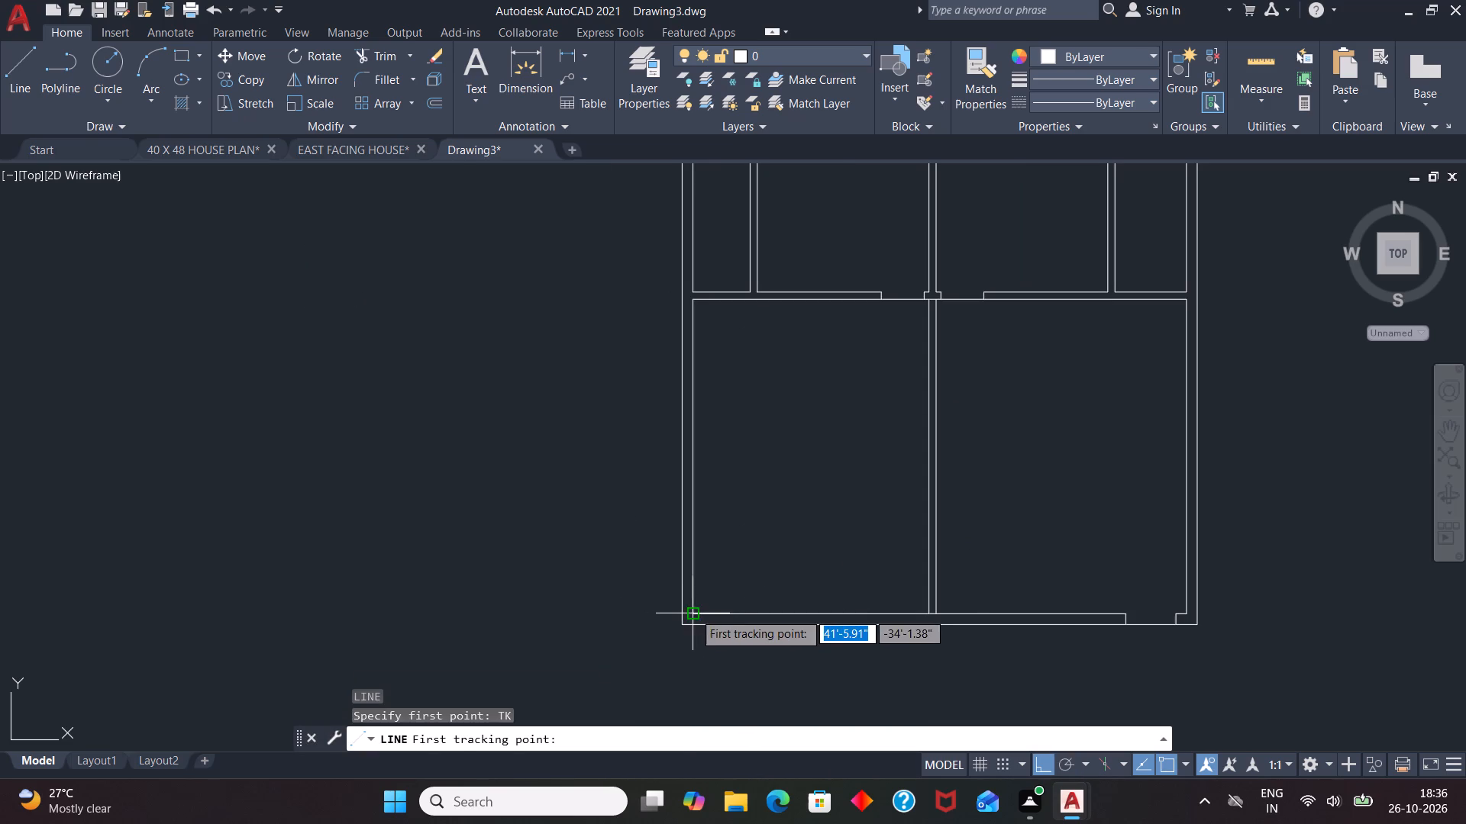
click(695, 612)
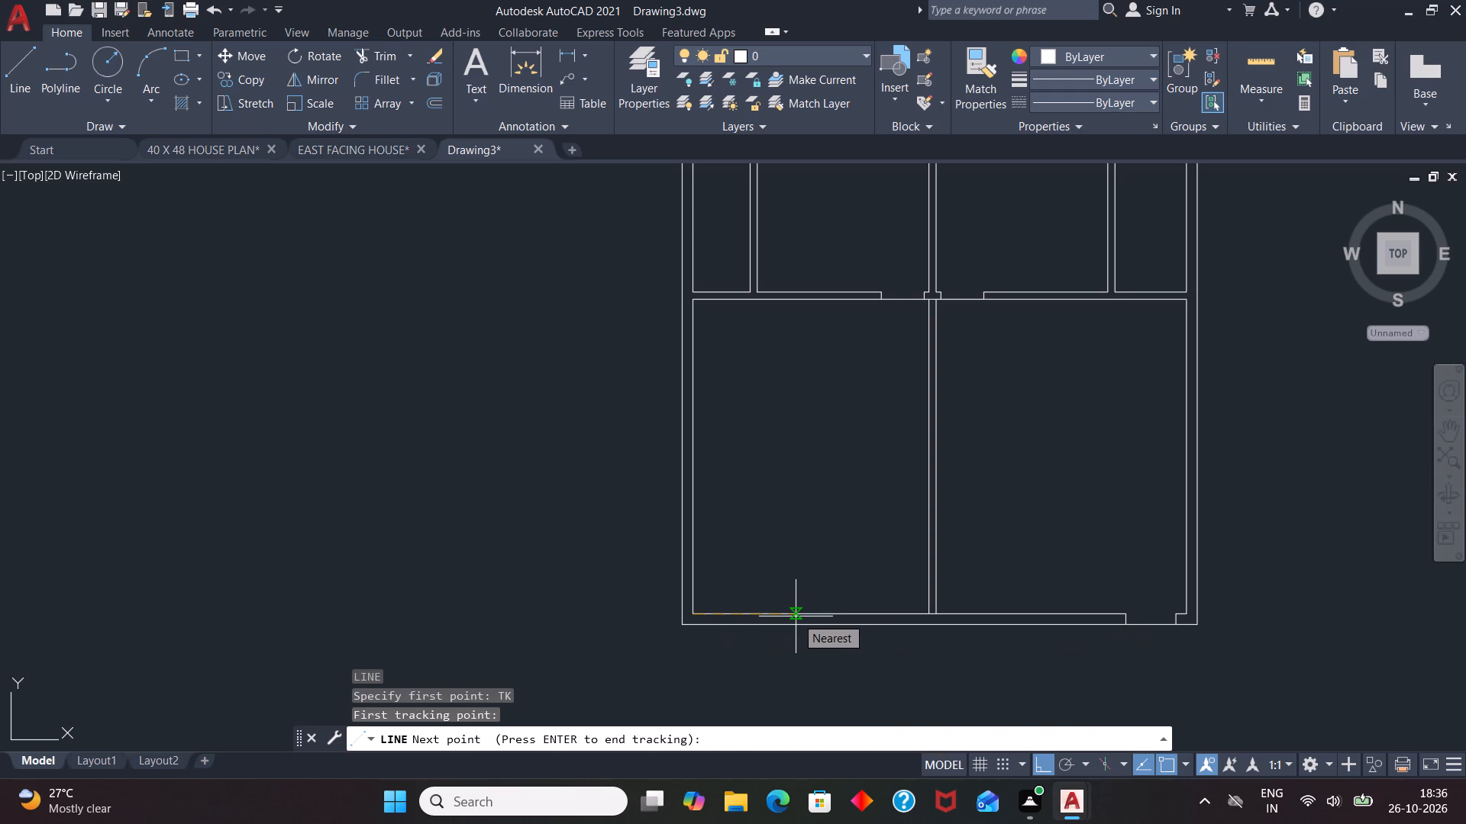
text(8')
key(Return)
key(Return)
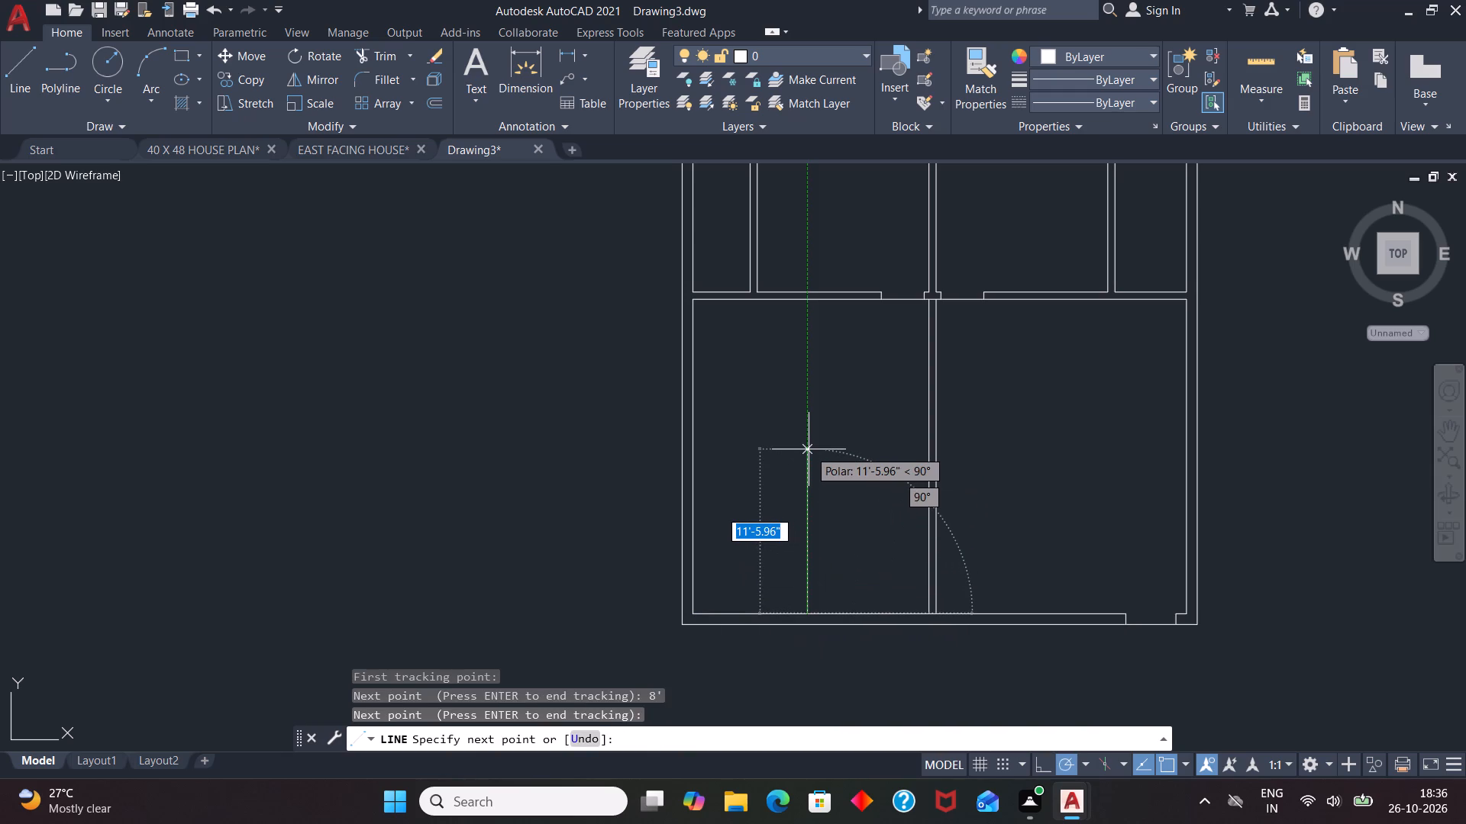
text(7;)
key(BackSpace)
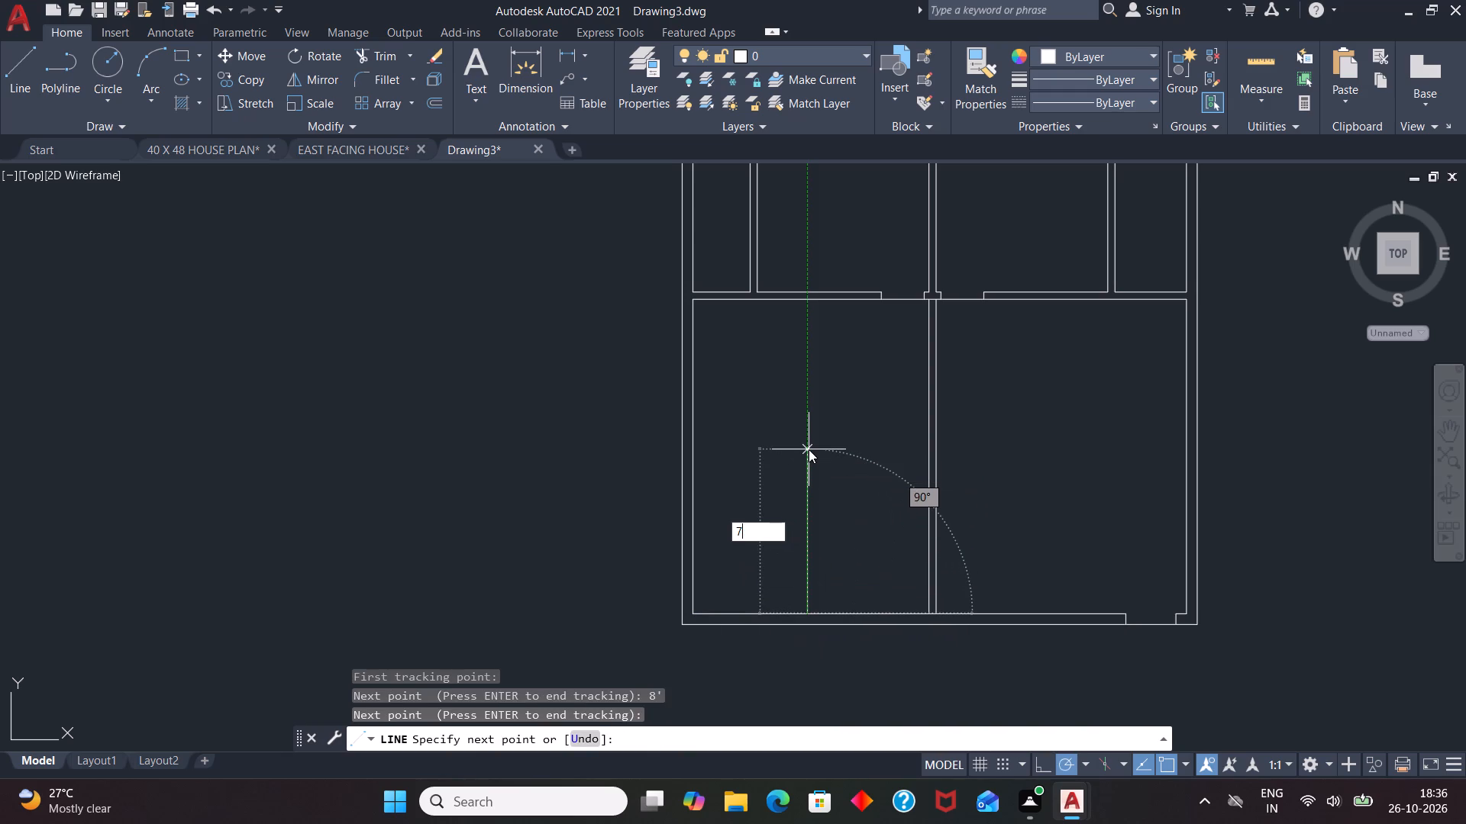
key(apostrophe)
key(Return)
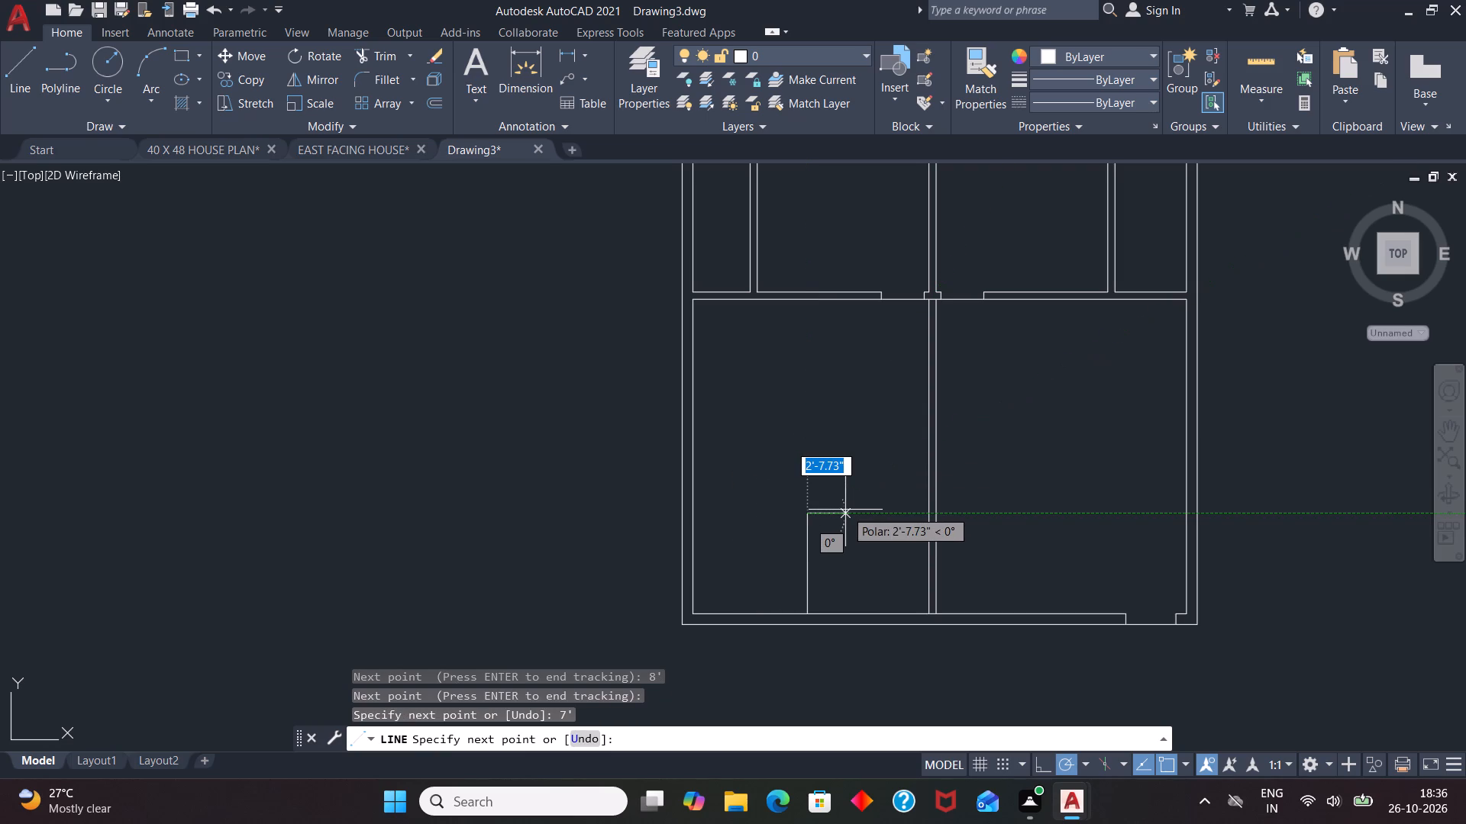
key(6)
key(Return)
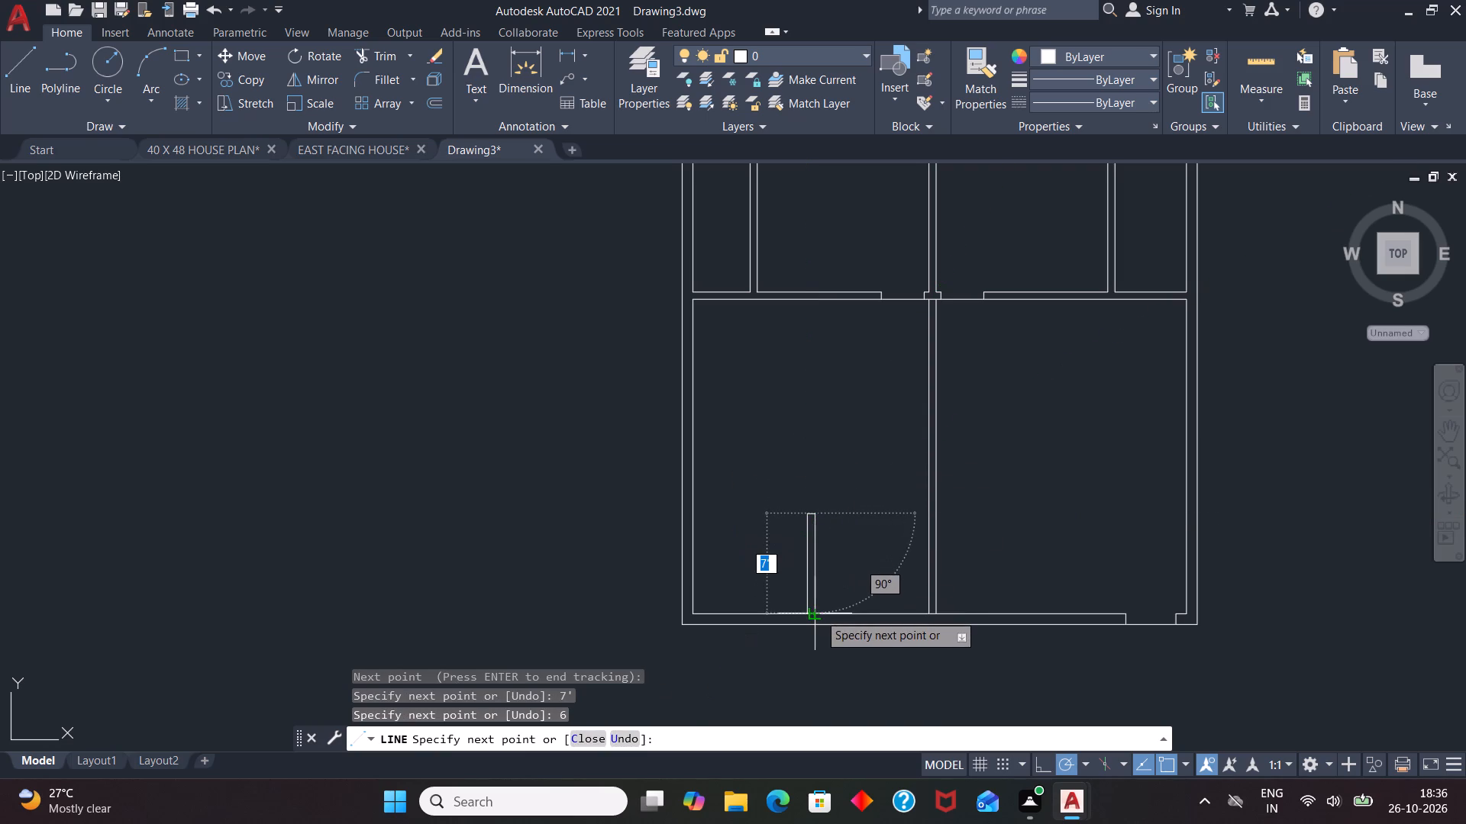
click(819, 613)
key(space)
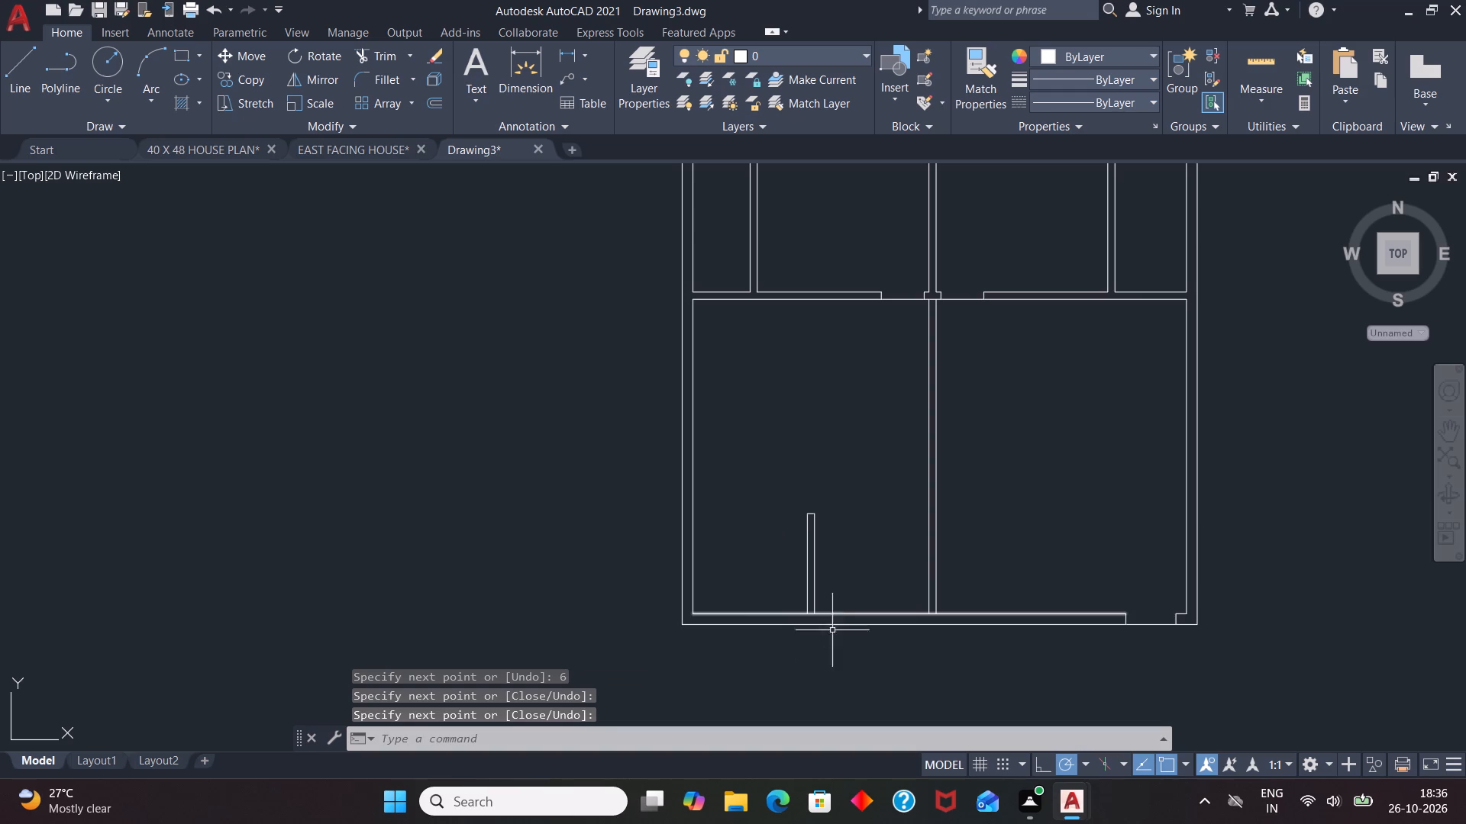
Trim the bottom wall's inner line between the two lines of the stub wall.
scroll(844, 641, up, 1)
key(t)
key(r)
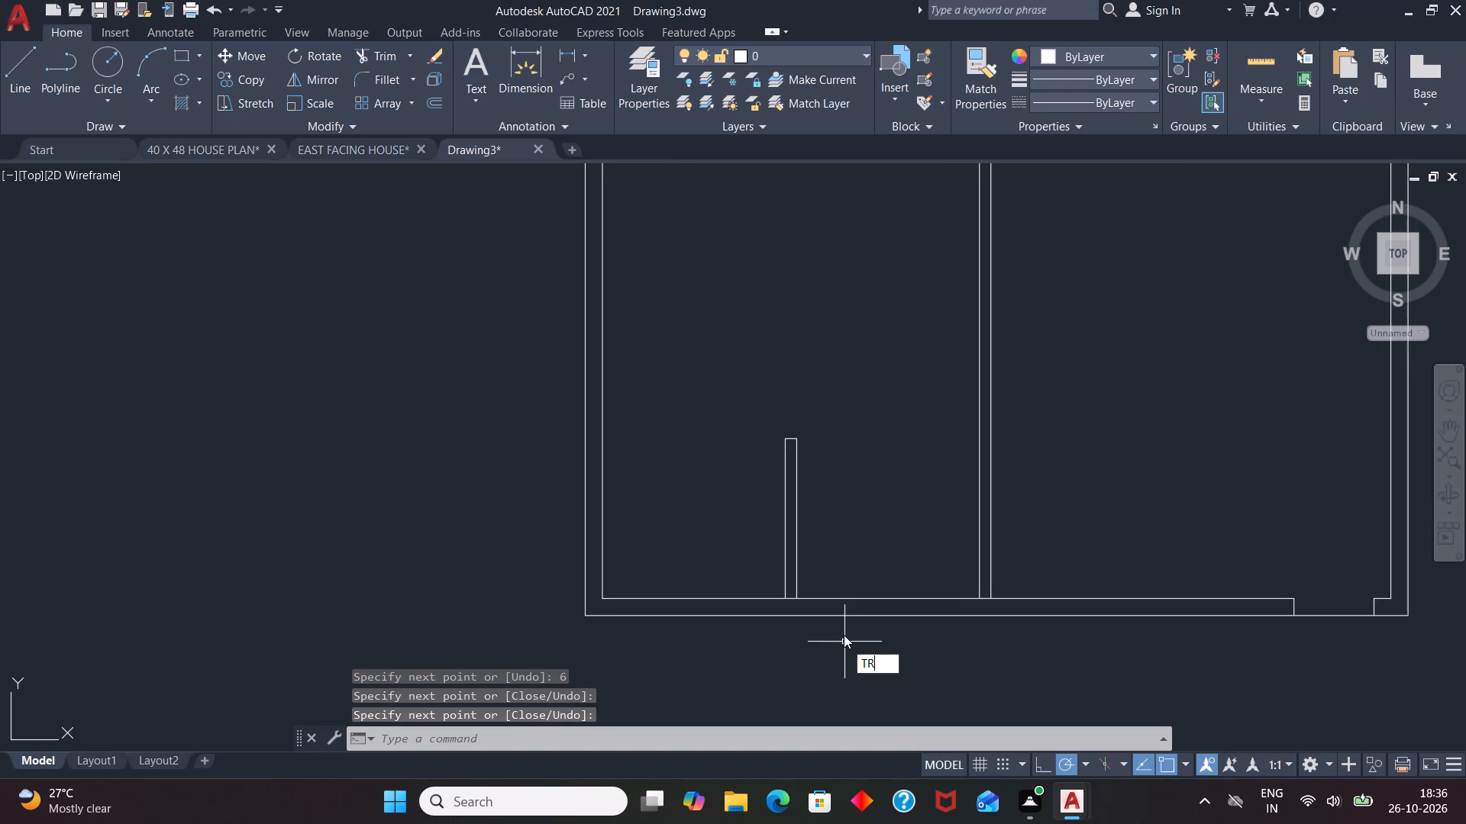
key(Return)
click(792, 598)
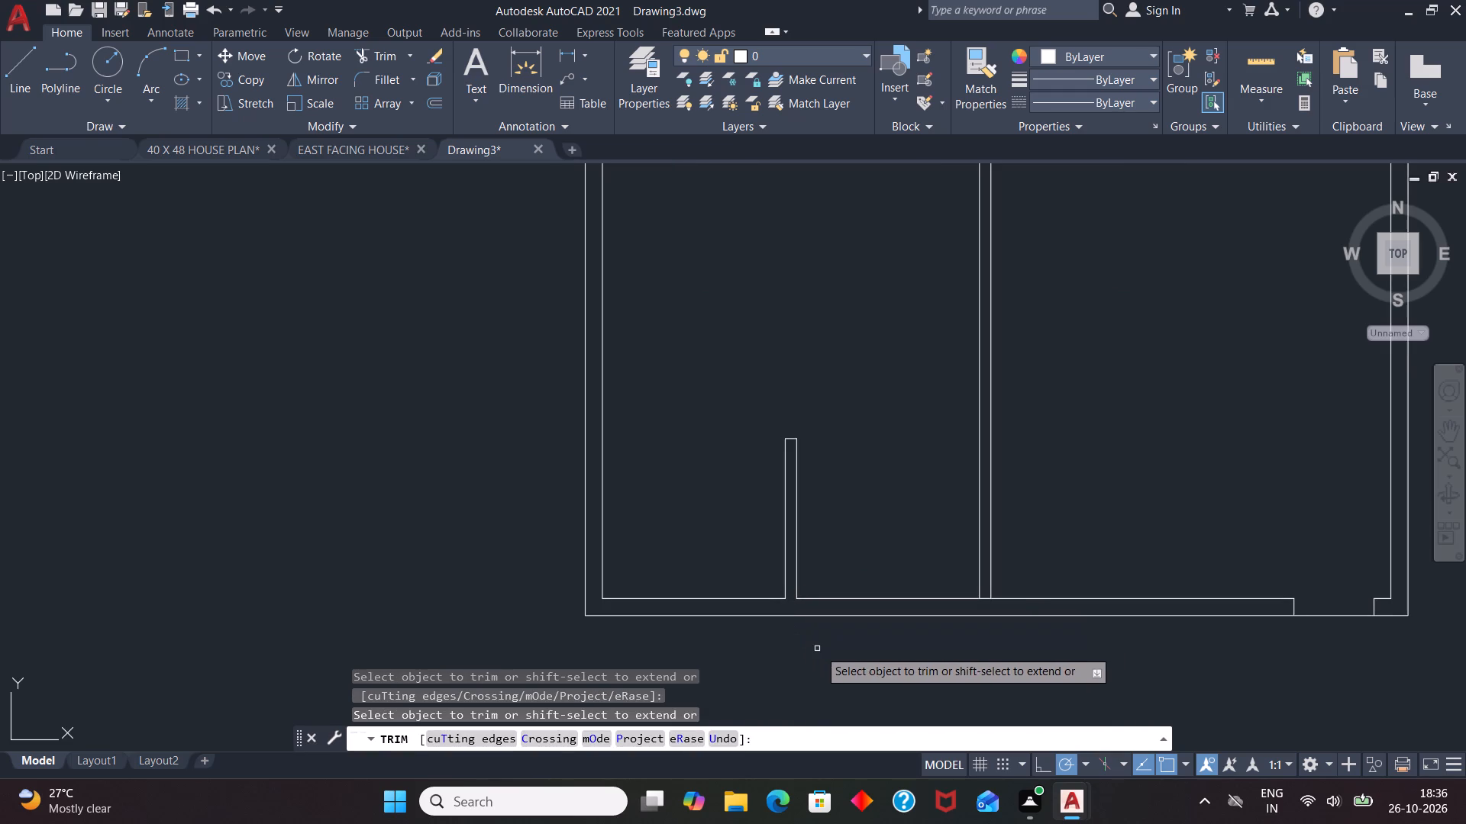
key(space)
Offset the stub wall's right line 6' to the right.
scroll(701, 587, down, 2)
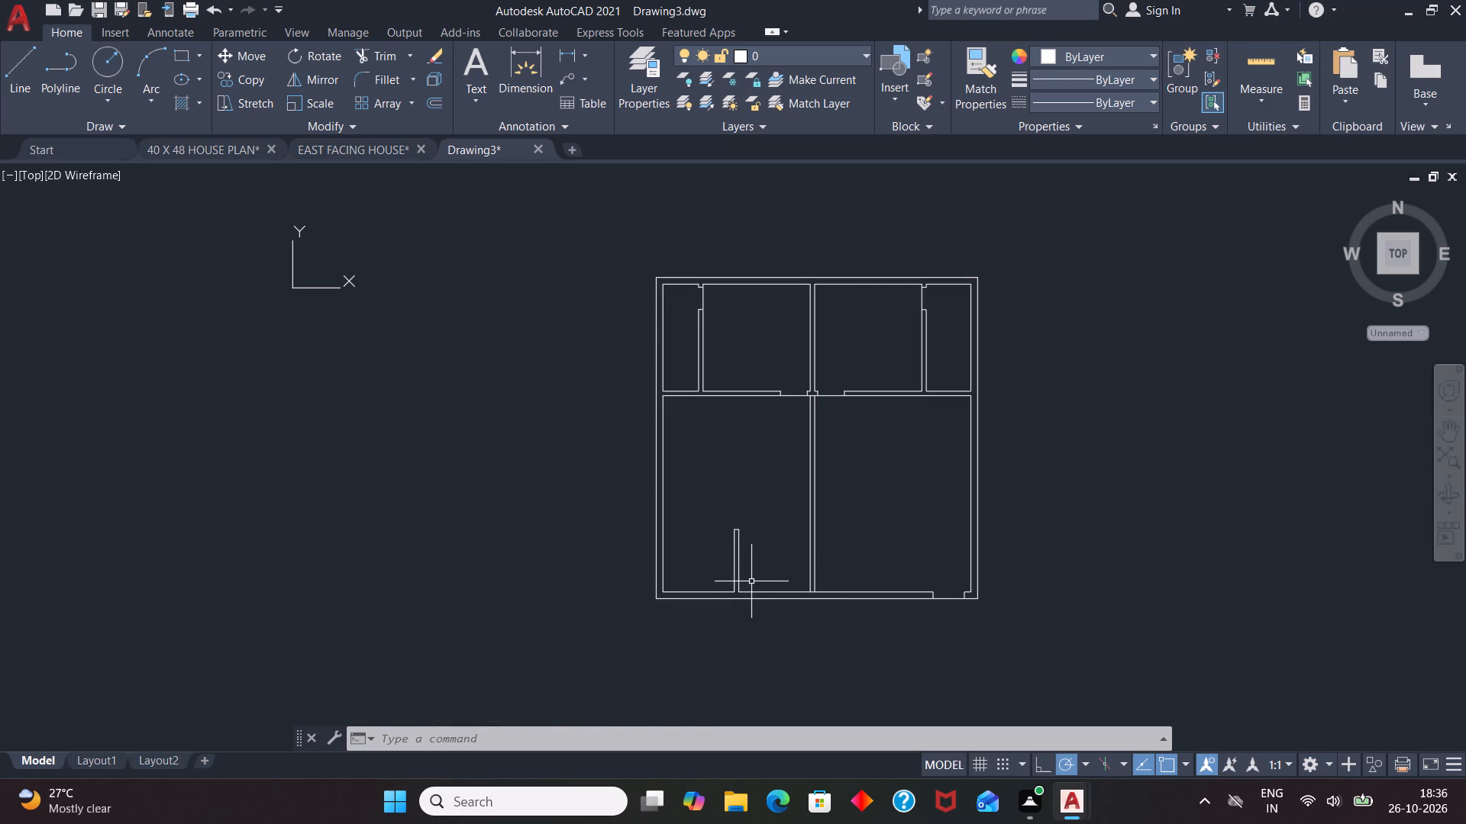
key(o)
key(Return)
text(6')
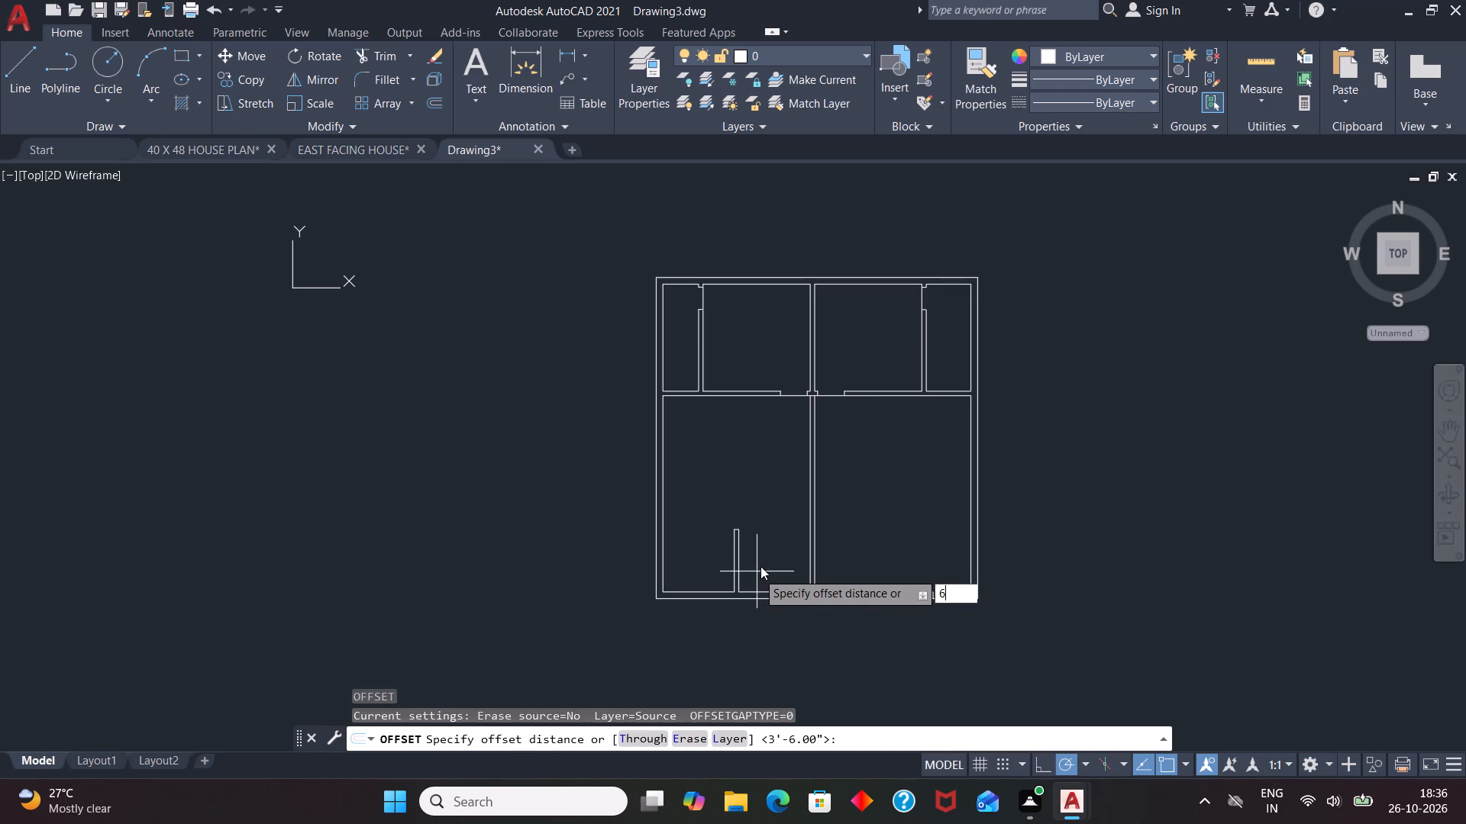
key(Return)
click(738, 552)
click(786, 552)
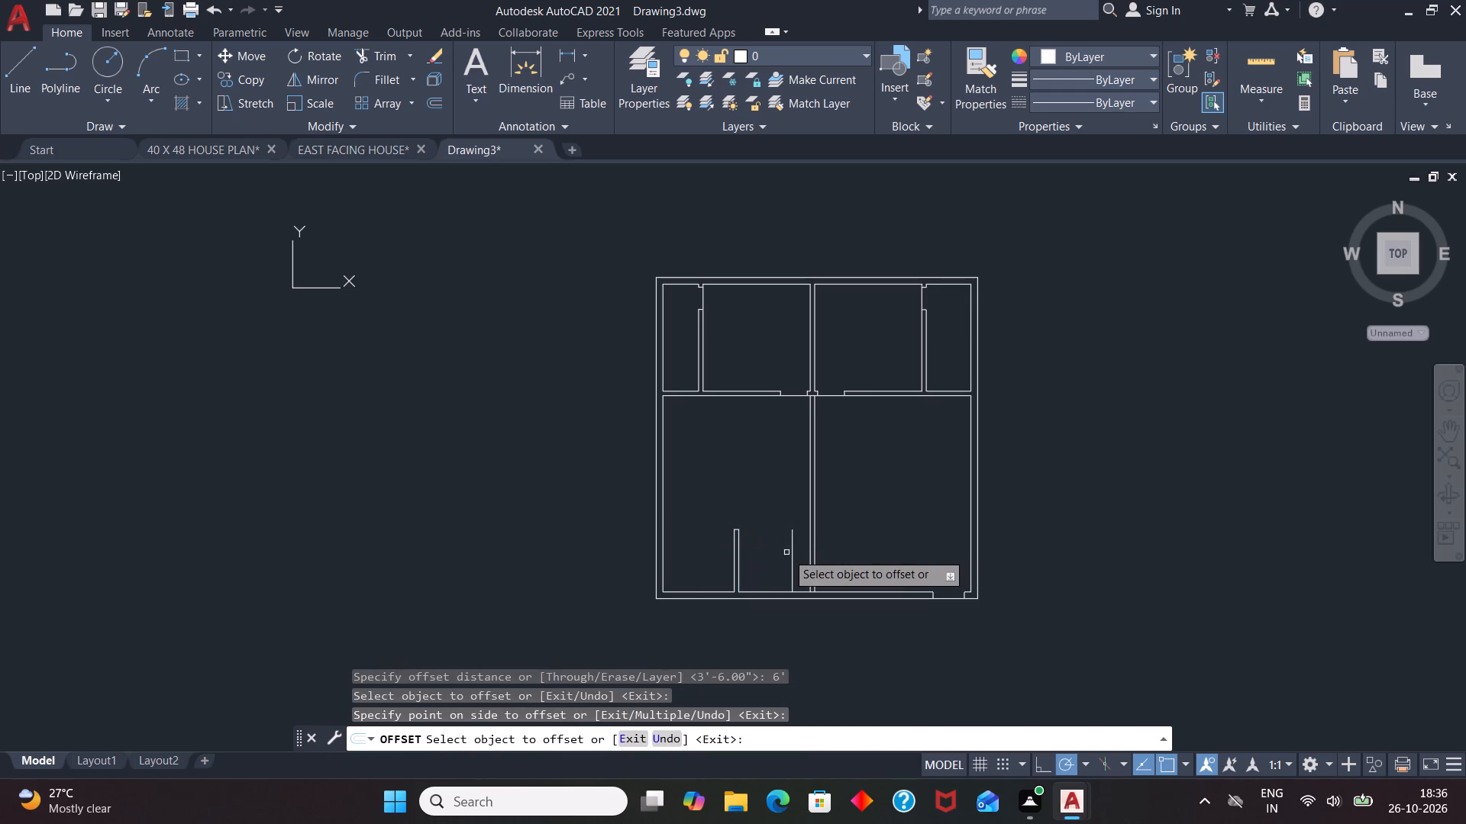
key(space)
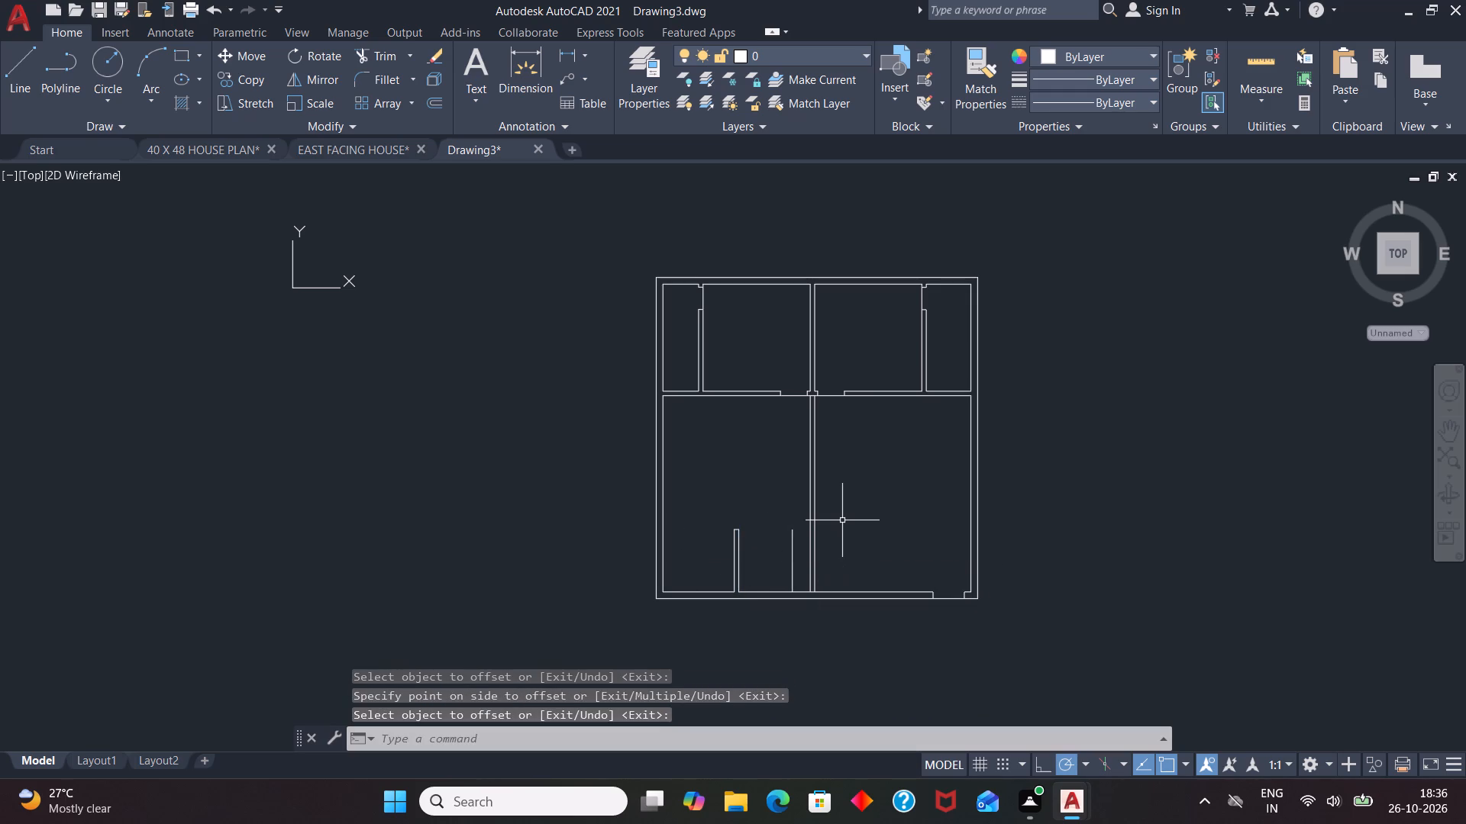
Trim away both lines of the middle vertical partition below the horizontal partition.
text(TR)
key(Return)
key(Return)
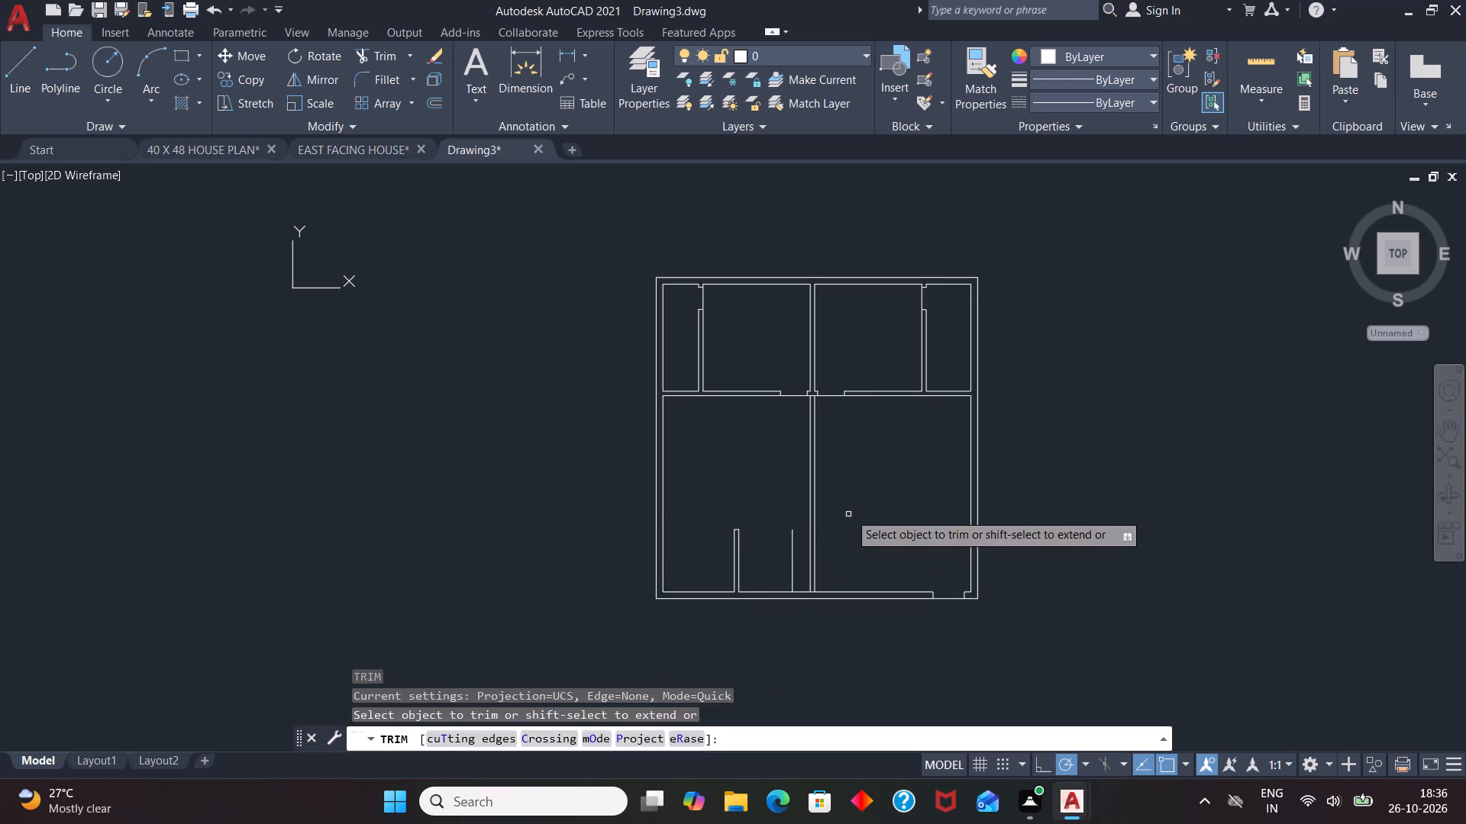
drag(852, 491, 805, 485)
key(Escape)
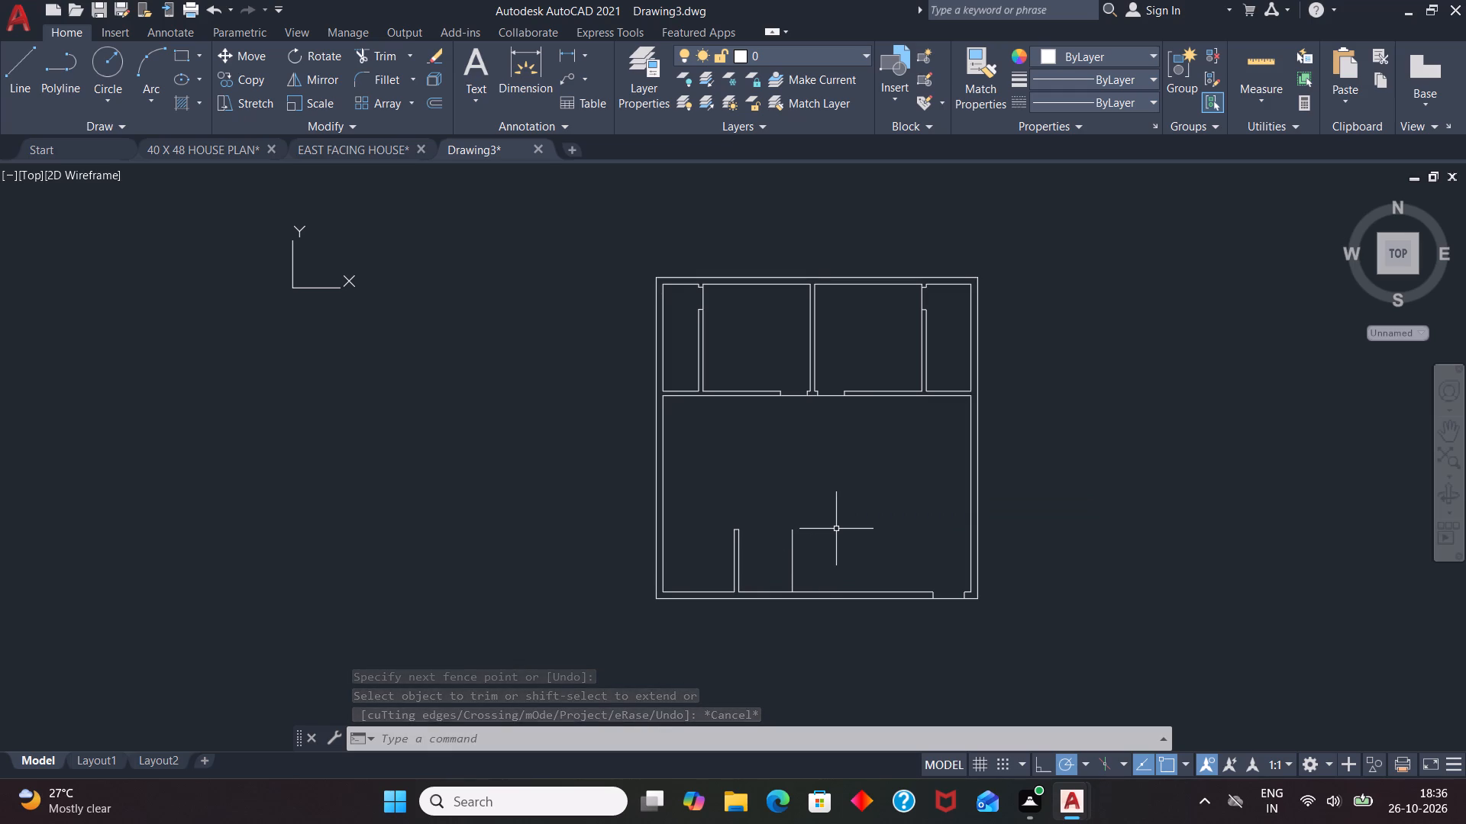
Draw a 12' horizontal line rightward from 12' above the offset line's lower end, continuing straight down to the bottom wall's inner line.
key(l)
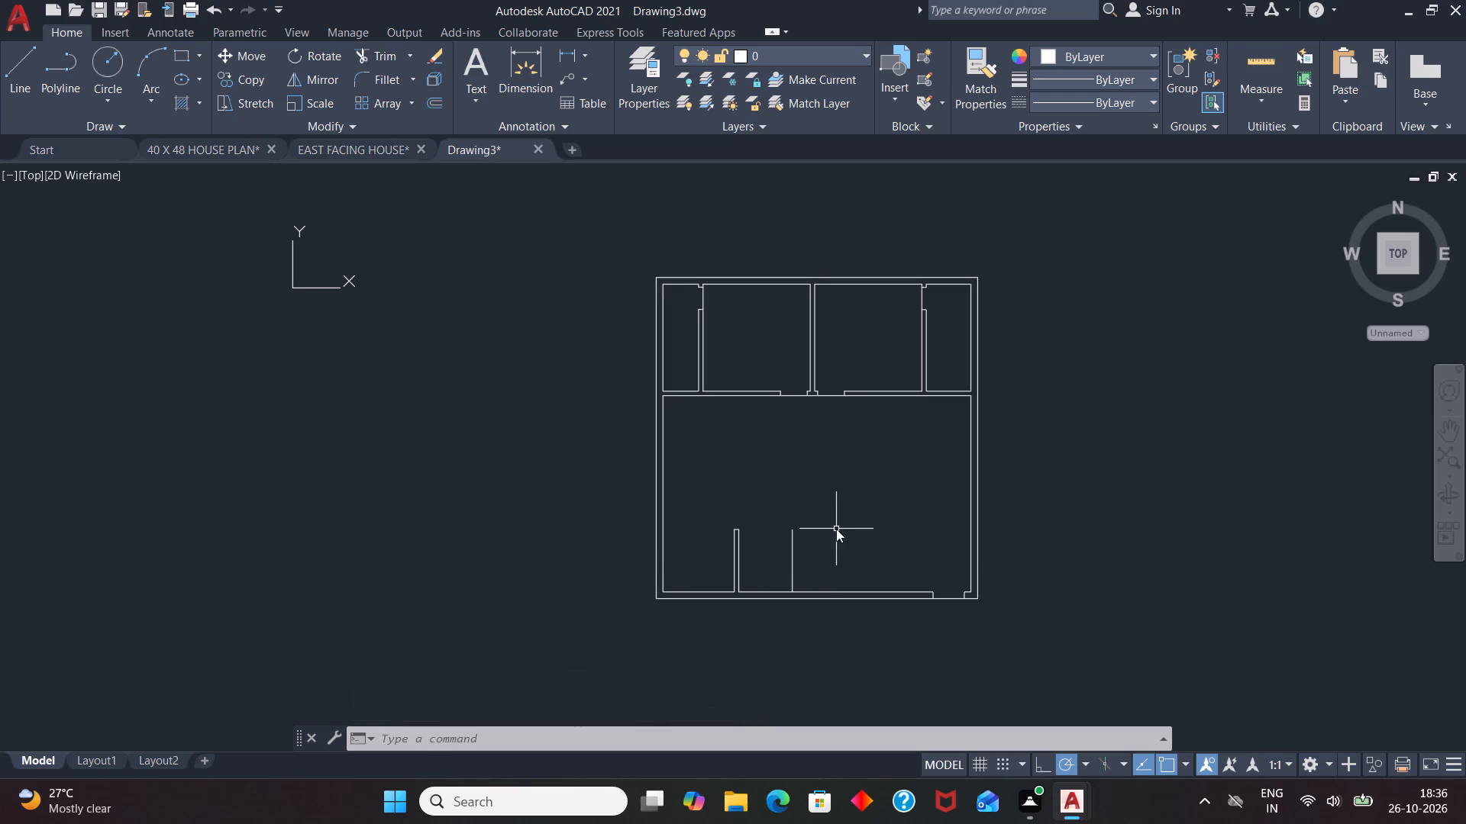
key(Return)
text(TK)
key(Return)
click(792, 585)
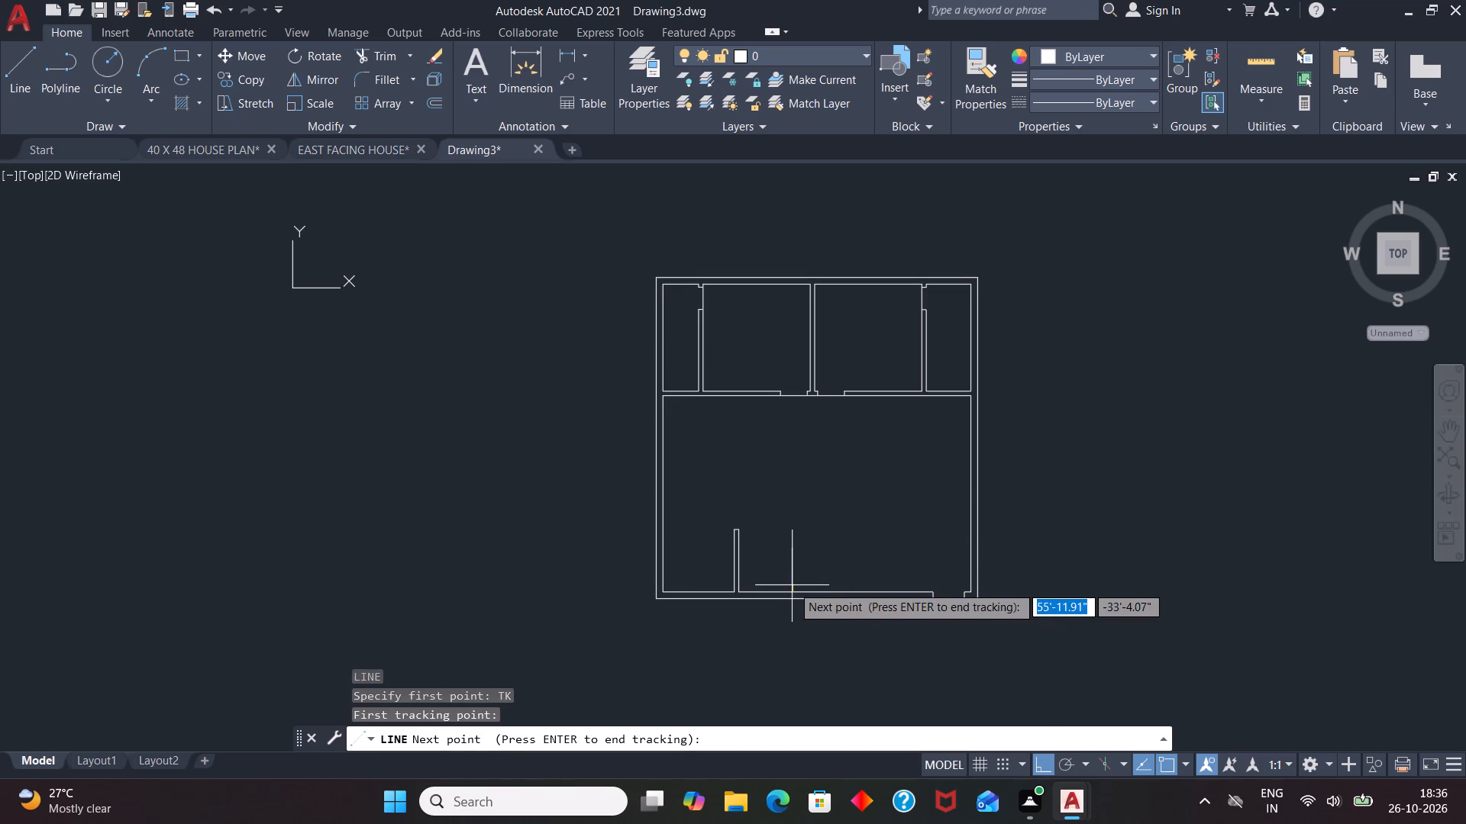
text(12)
key(apostrophe)
key(Return)
key(Return)
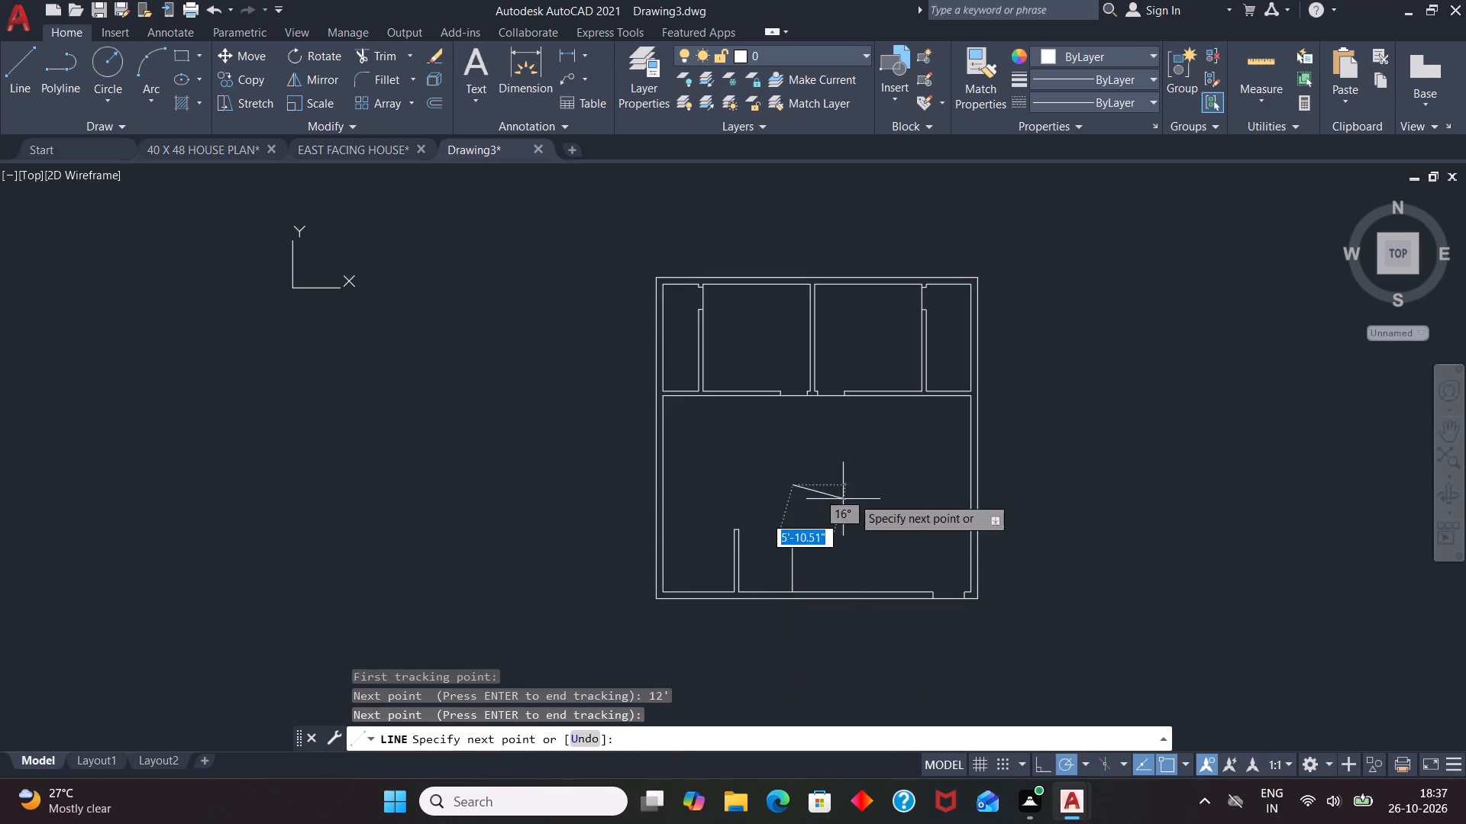
text(12')
key(Return)
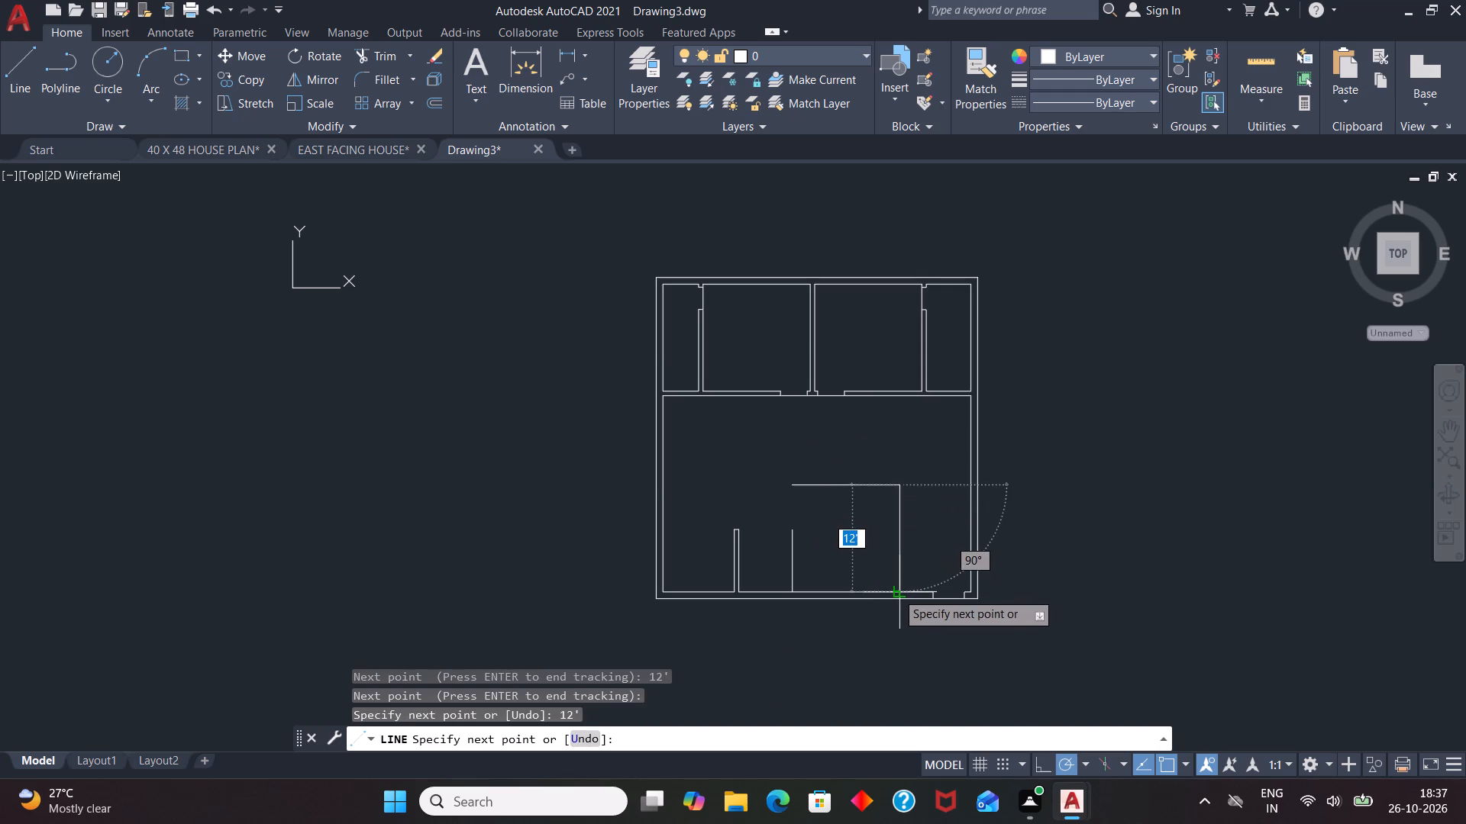
click(900, 589)
key(space)
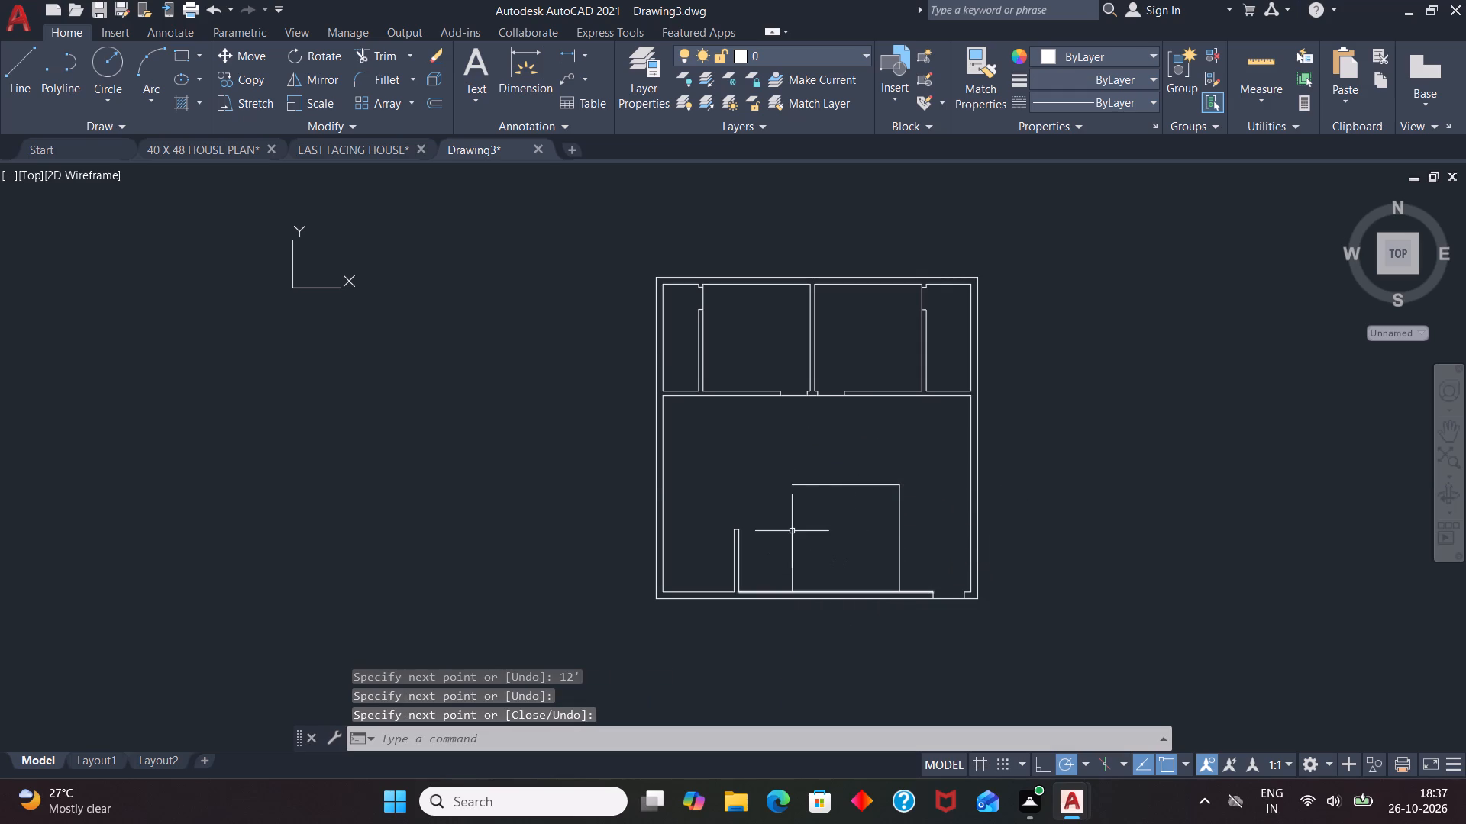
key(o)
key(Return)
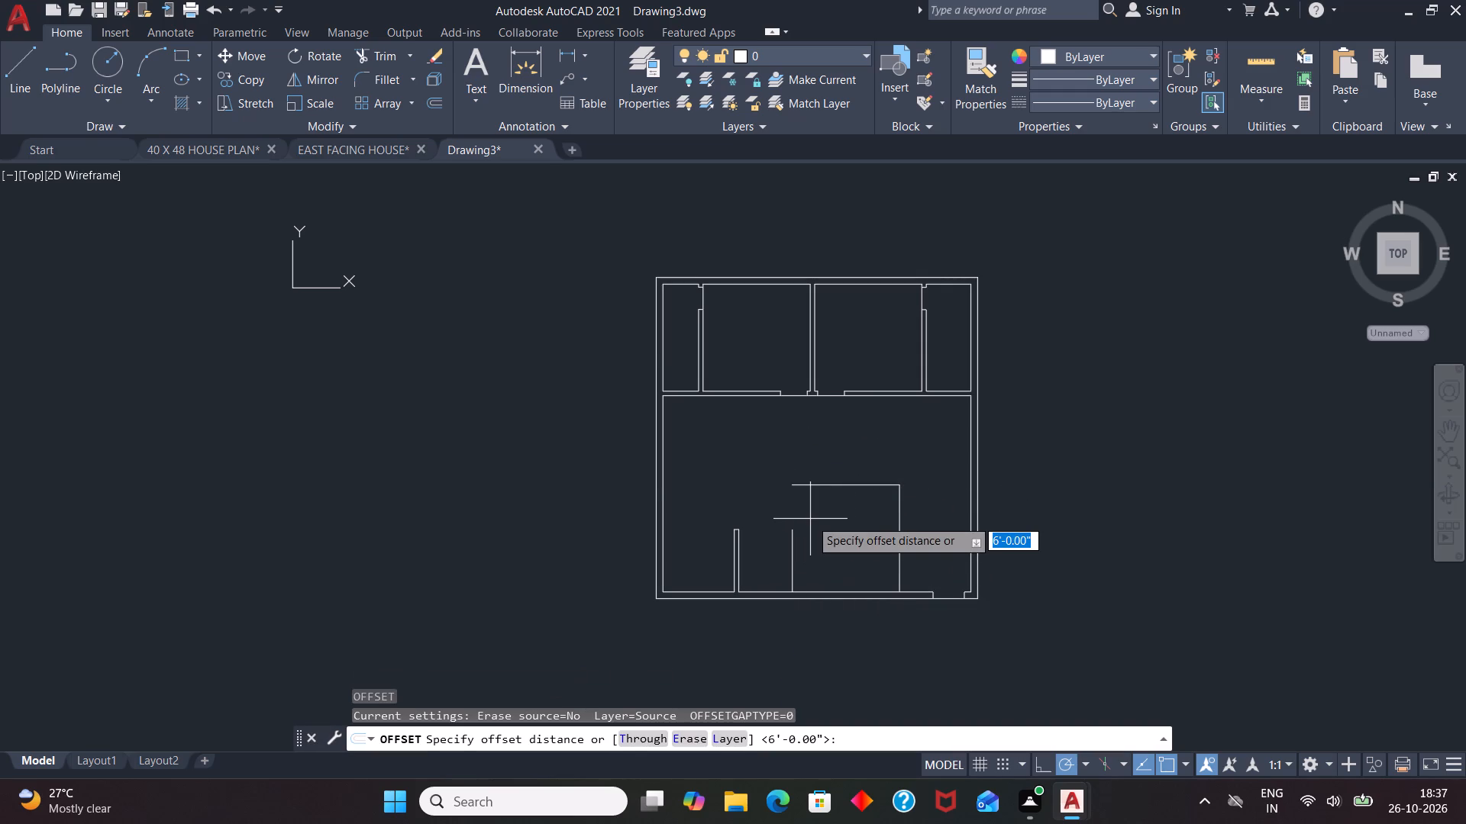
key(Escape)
Extend the lower room's left vertical line up to the room's top line.
text(EX)
key(Return)
key(Return)
click(793, 540)
key(space)
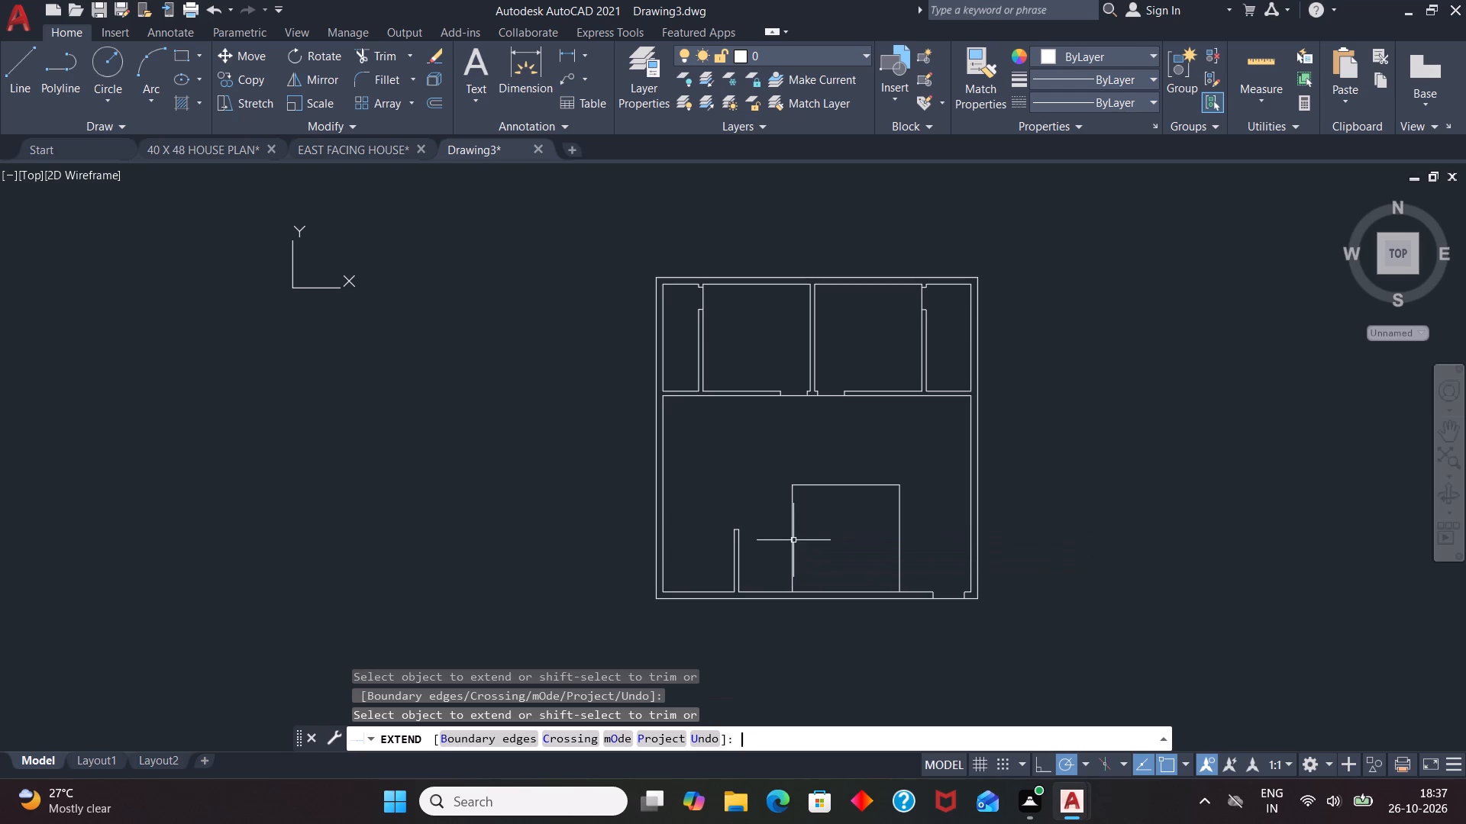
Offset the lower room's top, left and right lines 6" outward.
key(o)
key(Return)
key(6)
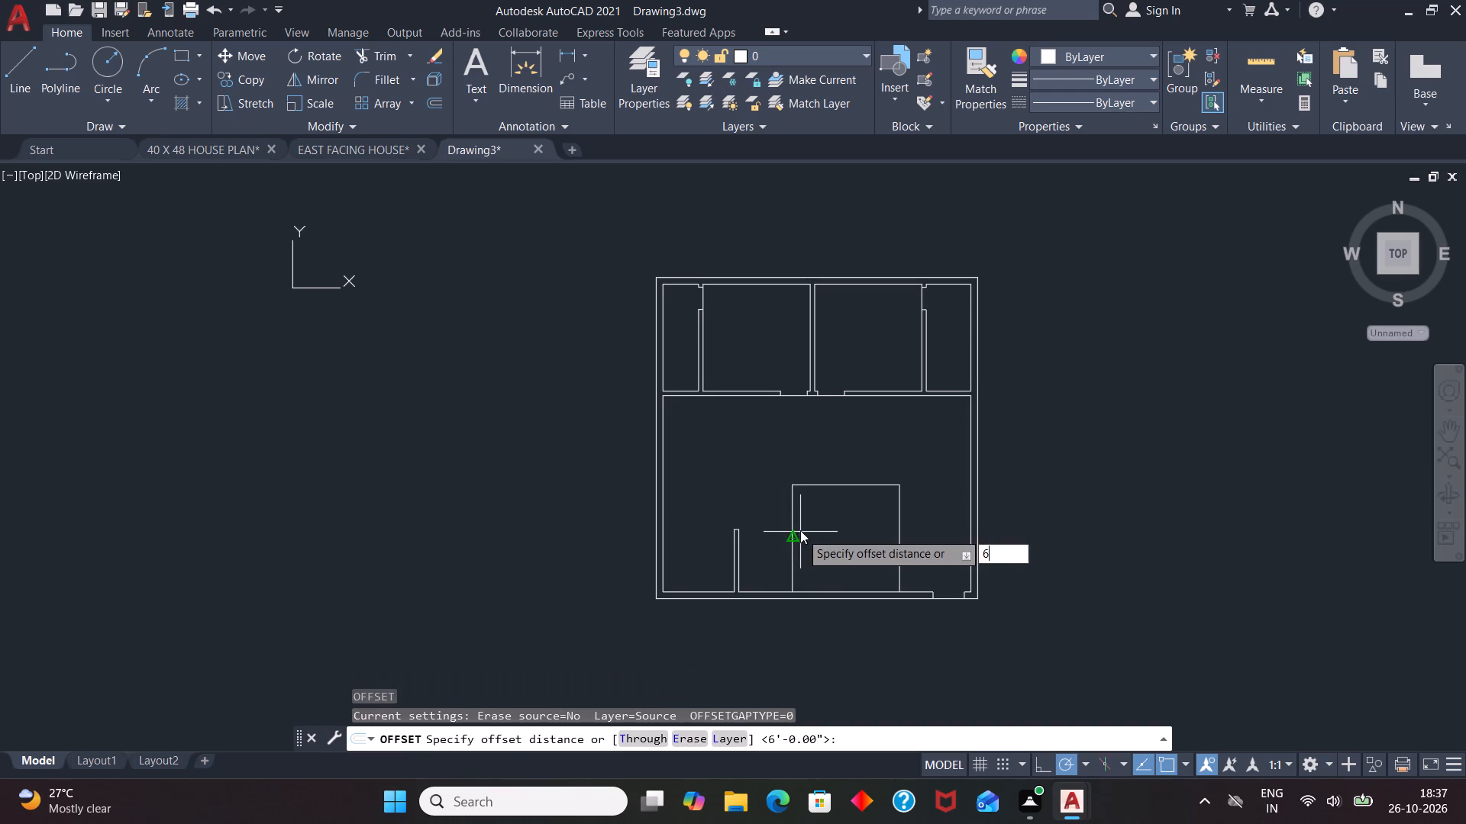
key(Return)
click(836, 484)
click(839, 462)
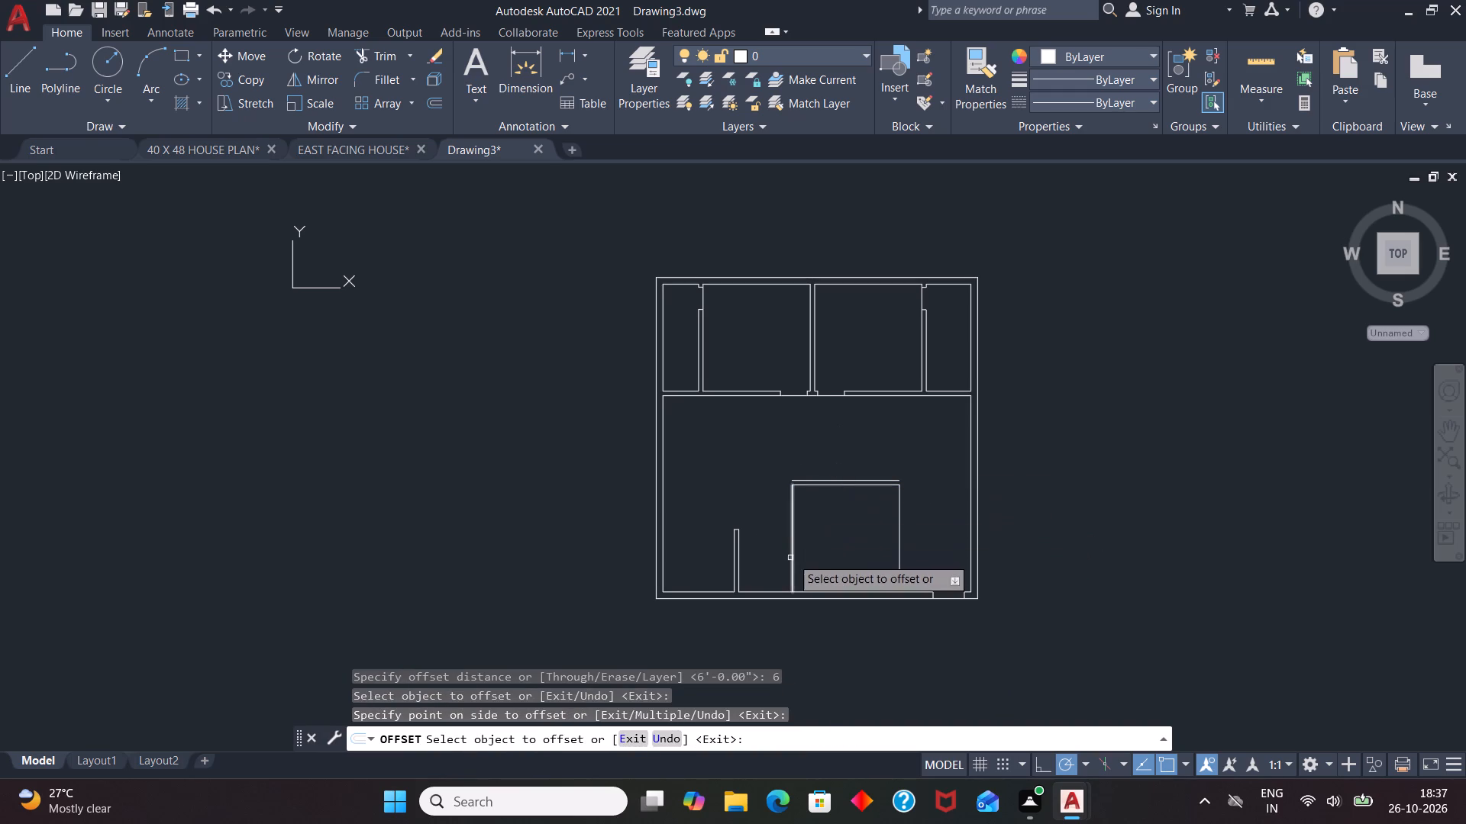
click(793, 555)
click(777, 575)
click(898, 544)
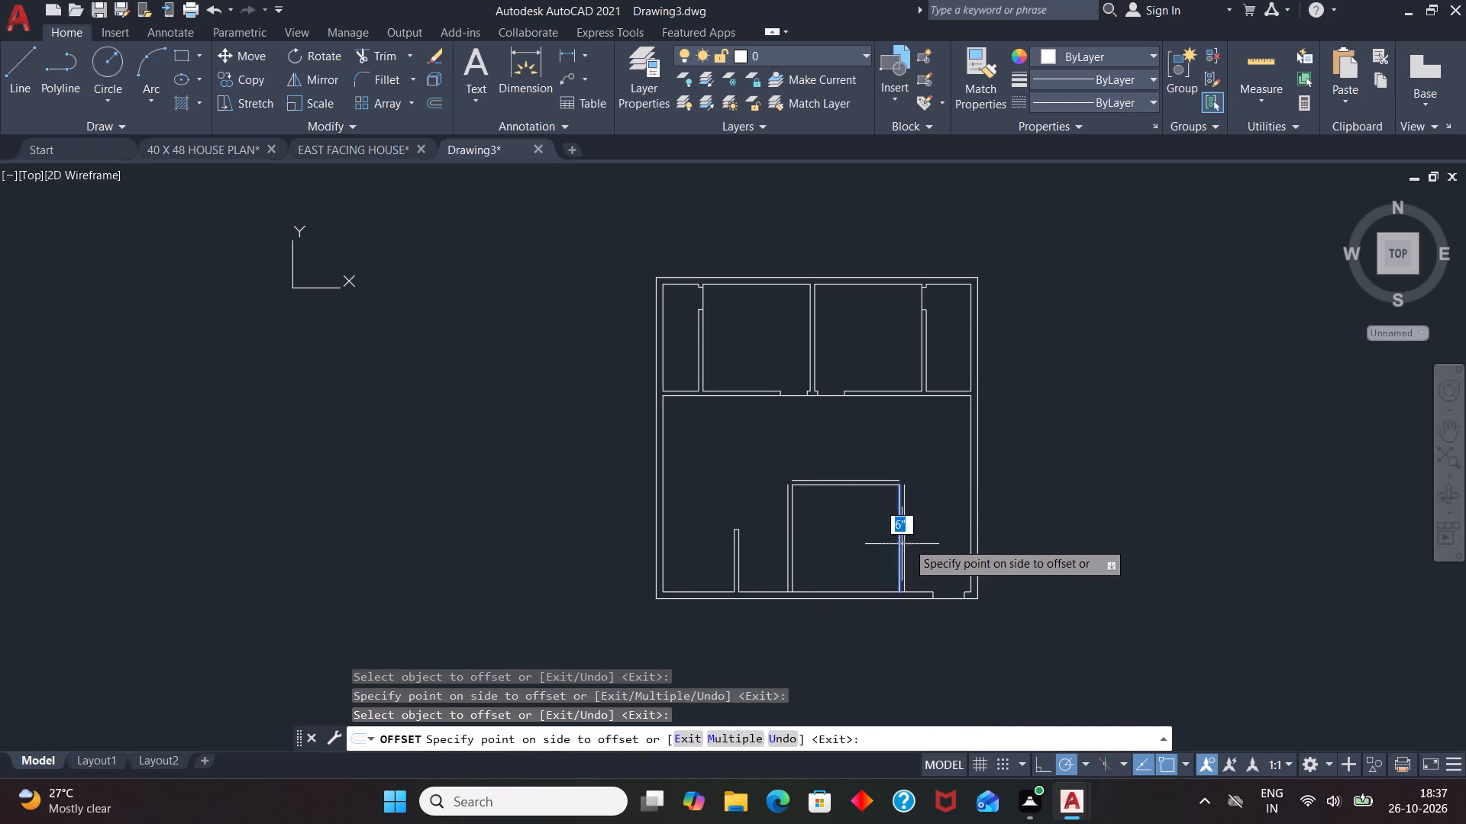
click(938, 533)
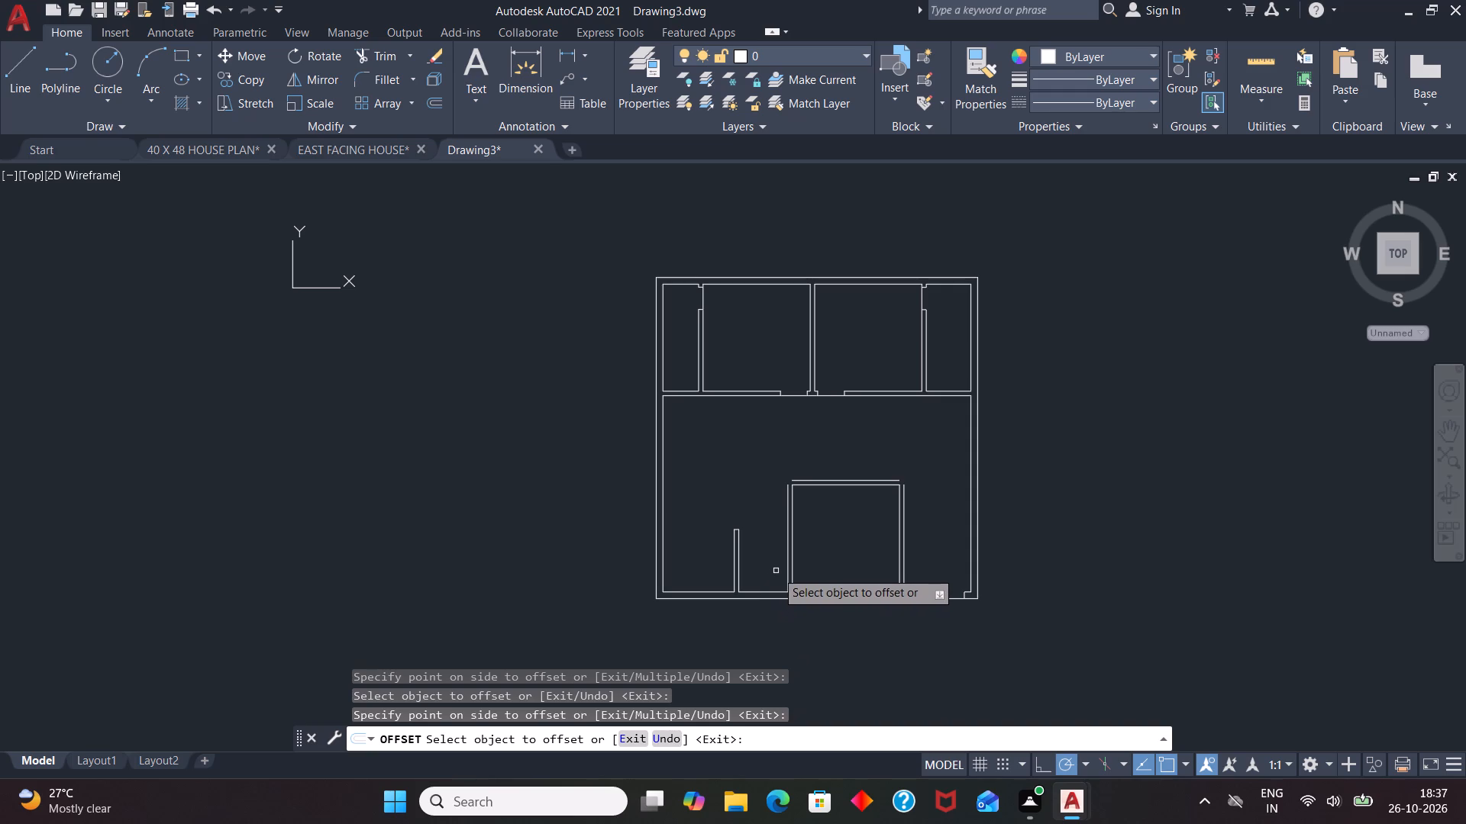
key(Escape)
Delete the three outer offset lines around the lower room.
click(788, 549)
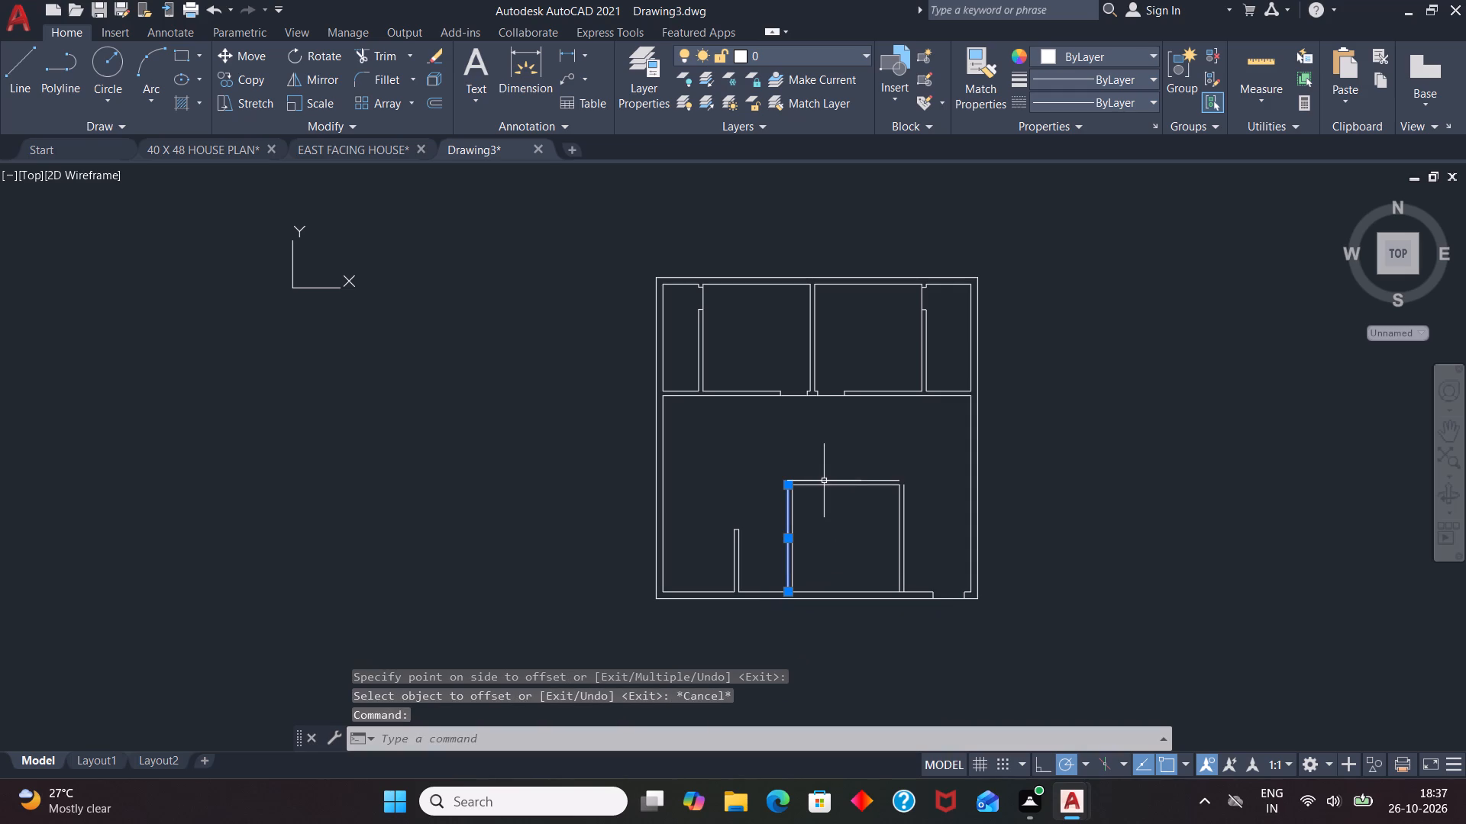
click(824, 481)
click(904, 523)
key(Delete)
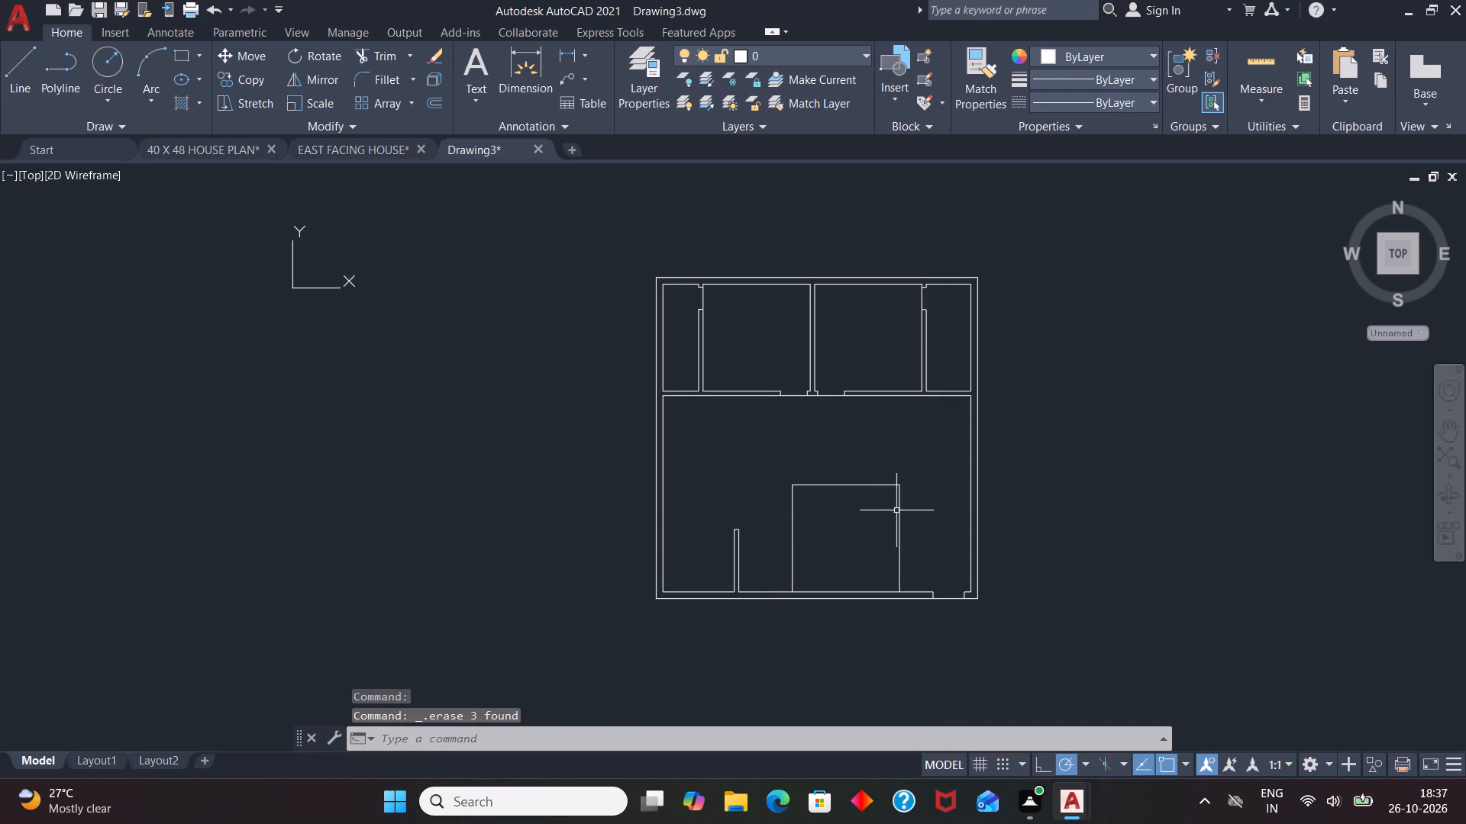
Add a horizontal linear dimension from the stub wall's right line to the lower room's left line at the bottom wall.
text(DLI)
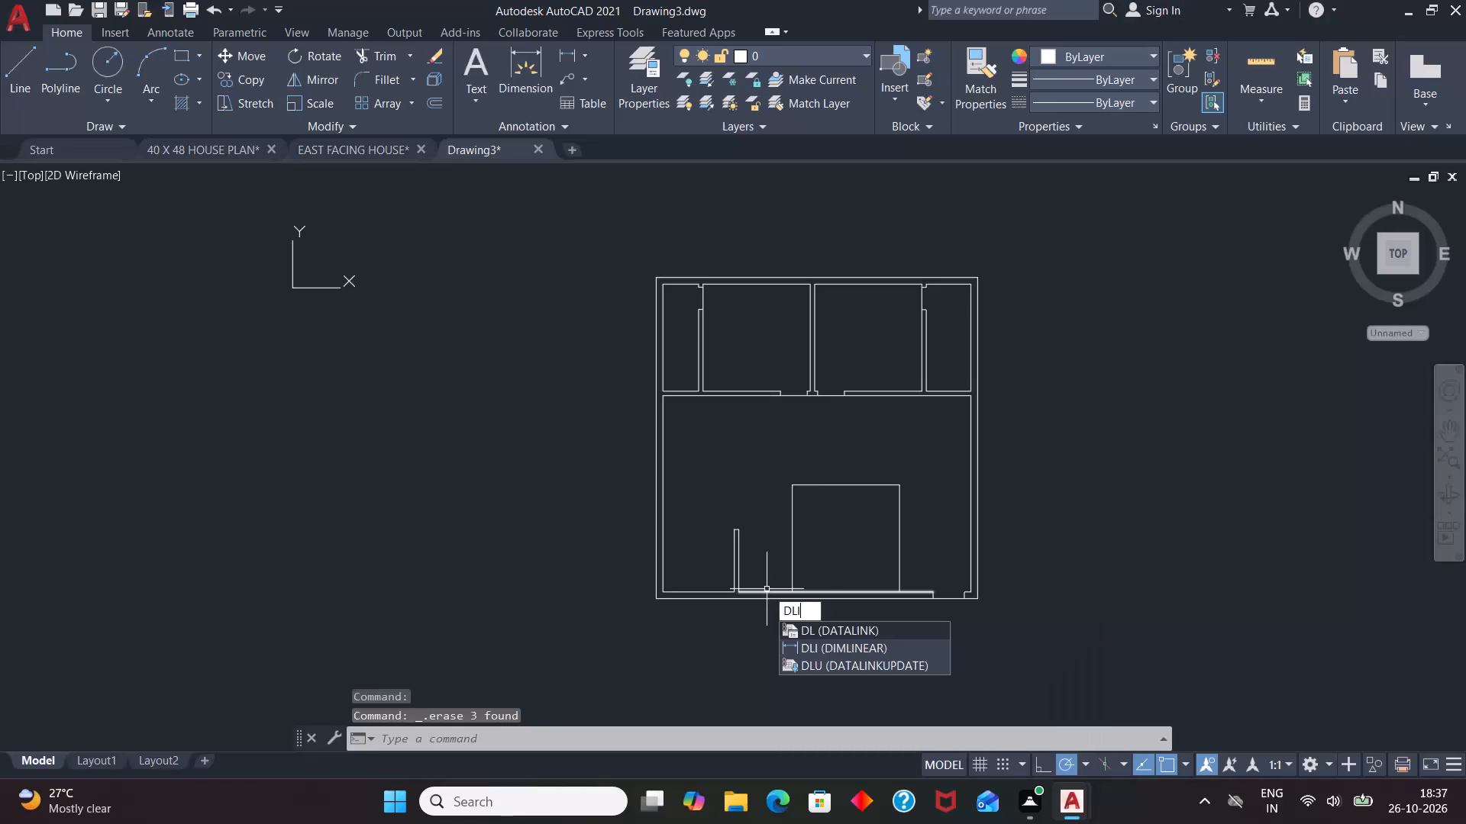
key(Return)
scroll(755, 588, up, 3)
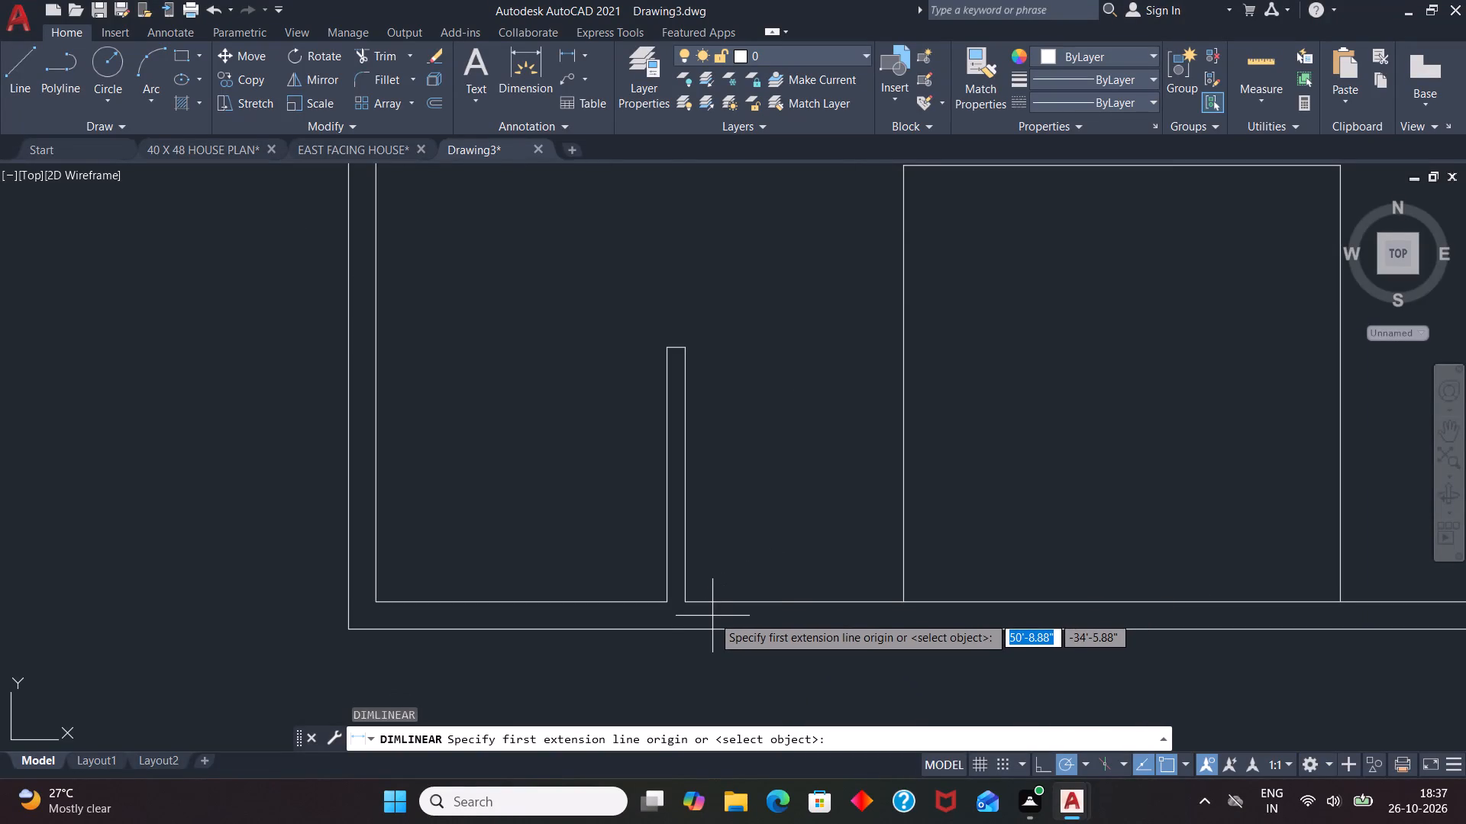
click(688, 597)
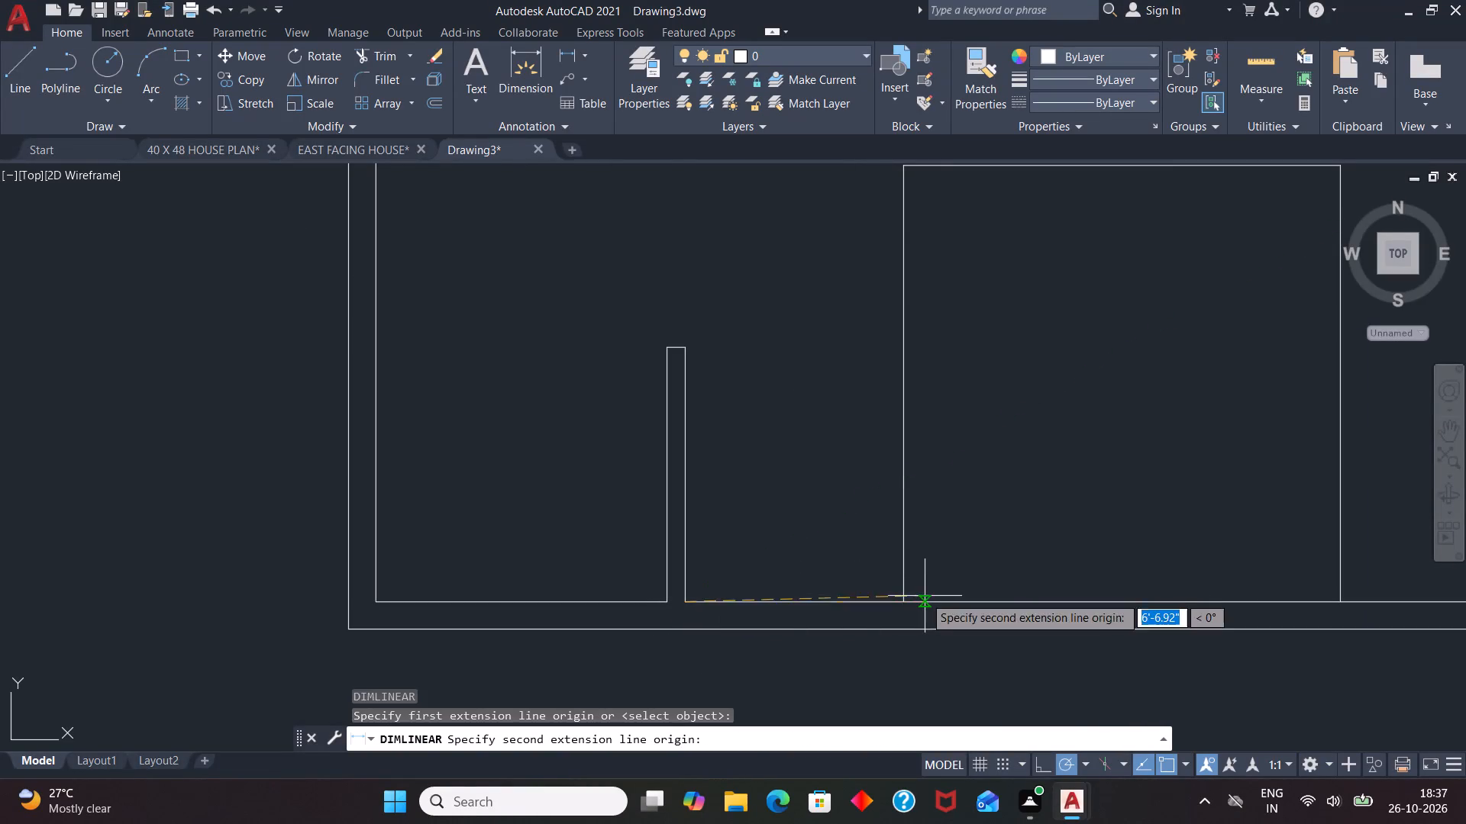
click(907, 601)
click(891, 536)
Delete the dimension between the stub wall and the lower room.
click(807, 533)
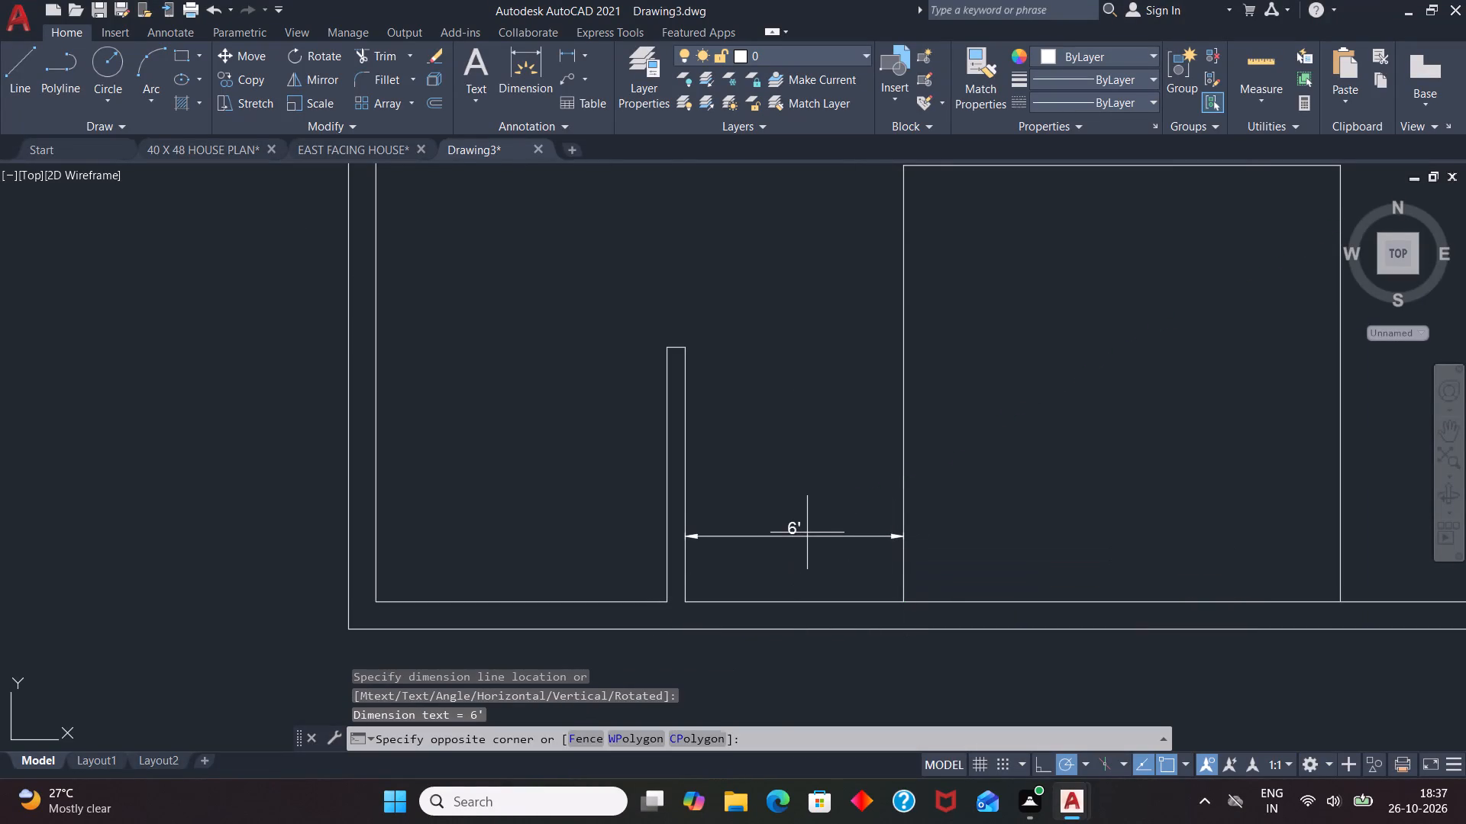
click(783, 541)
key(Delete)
Offset the lower room's top, left and right lines 6" inward.
scroll(486, 474, down, 2)
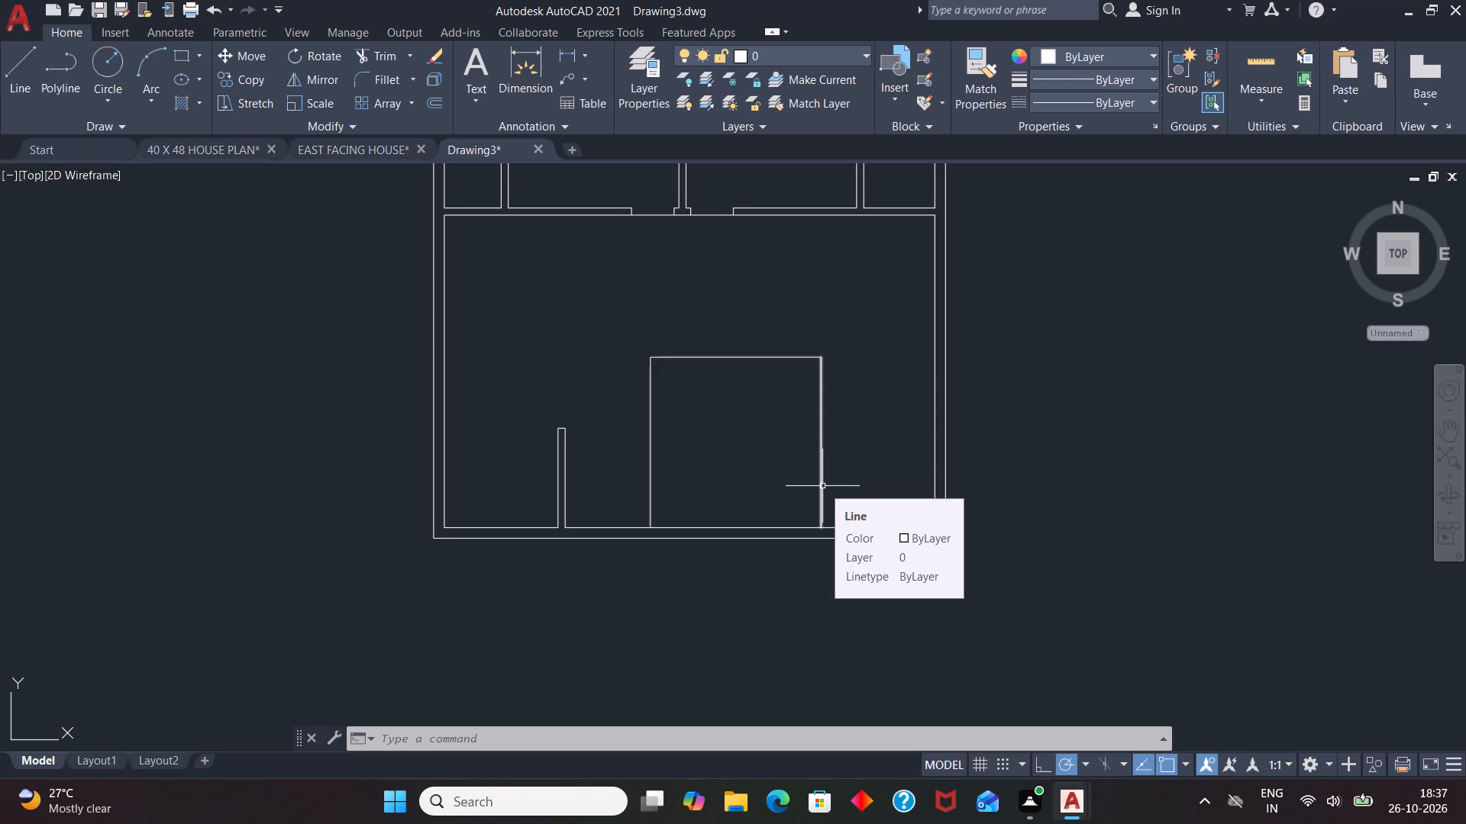
key(o)
key(Return)
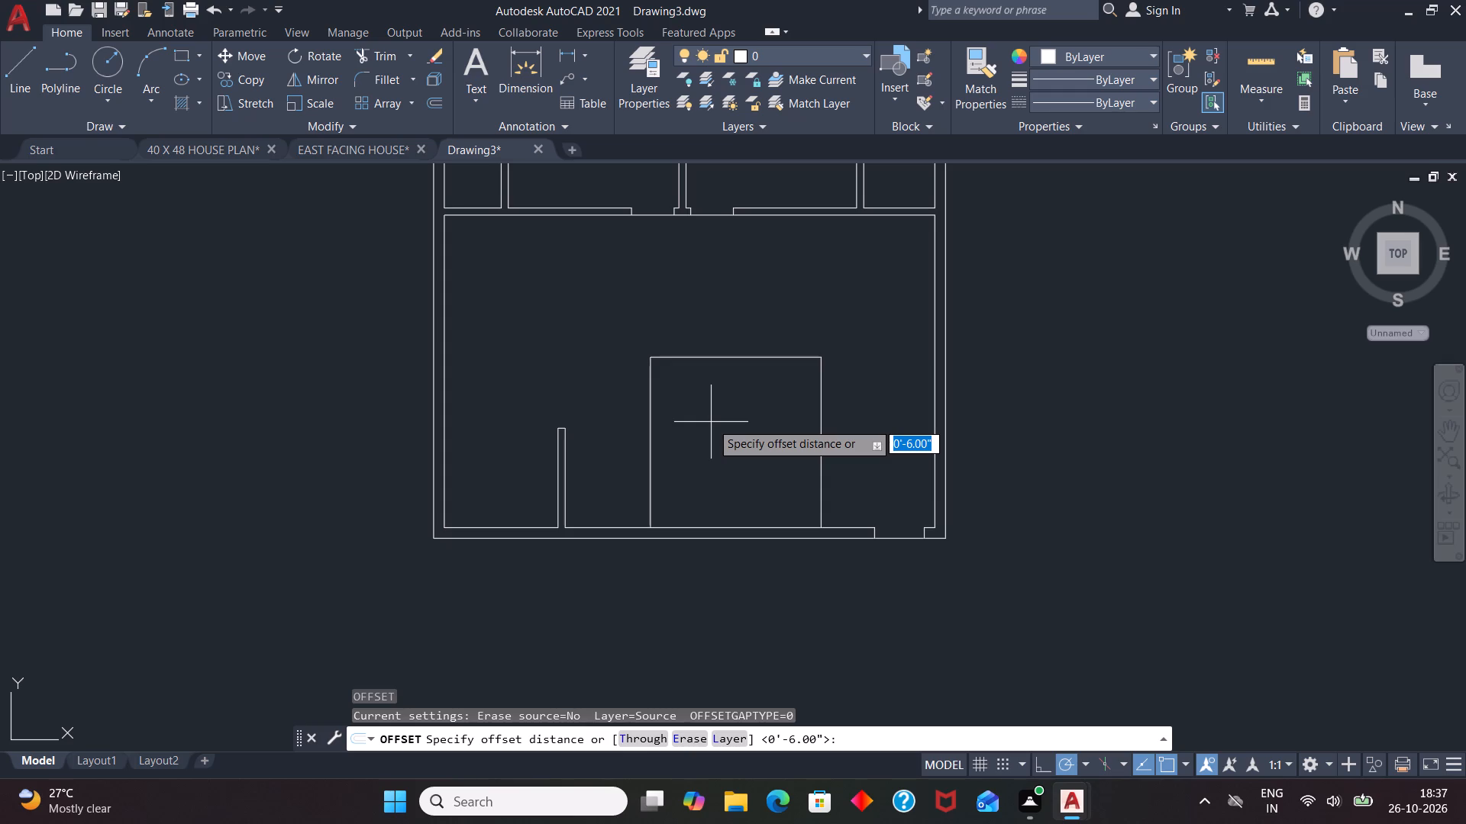
key(6)
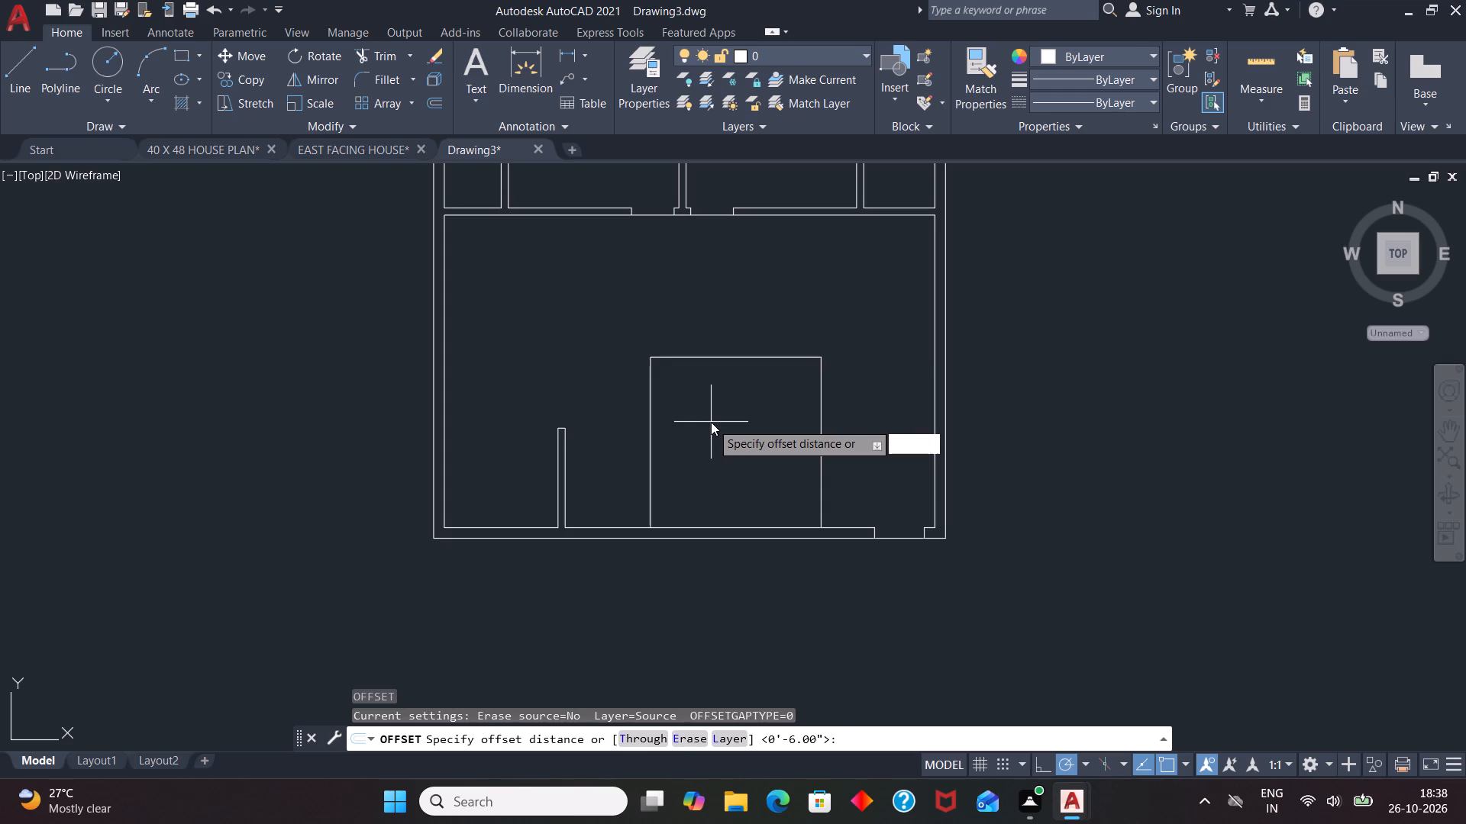
key(Return)
click(741, 356)
click(754, 404)
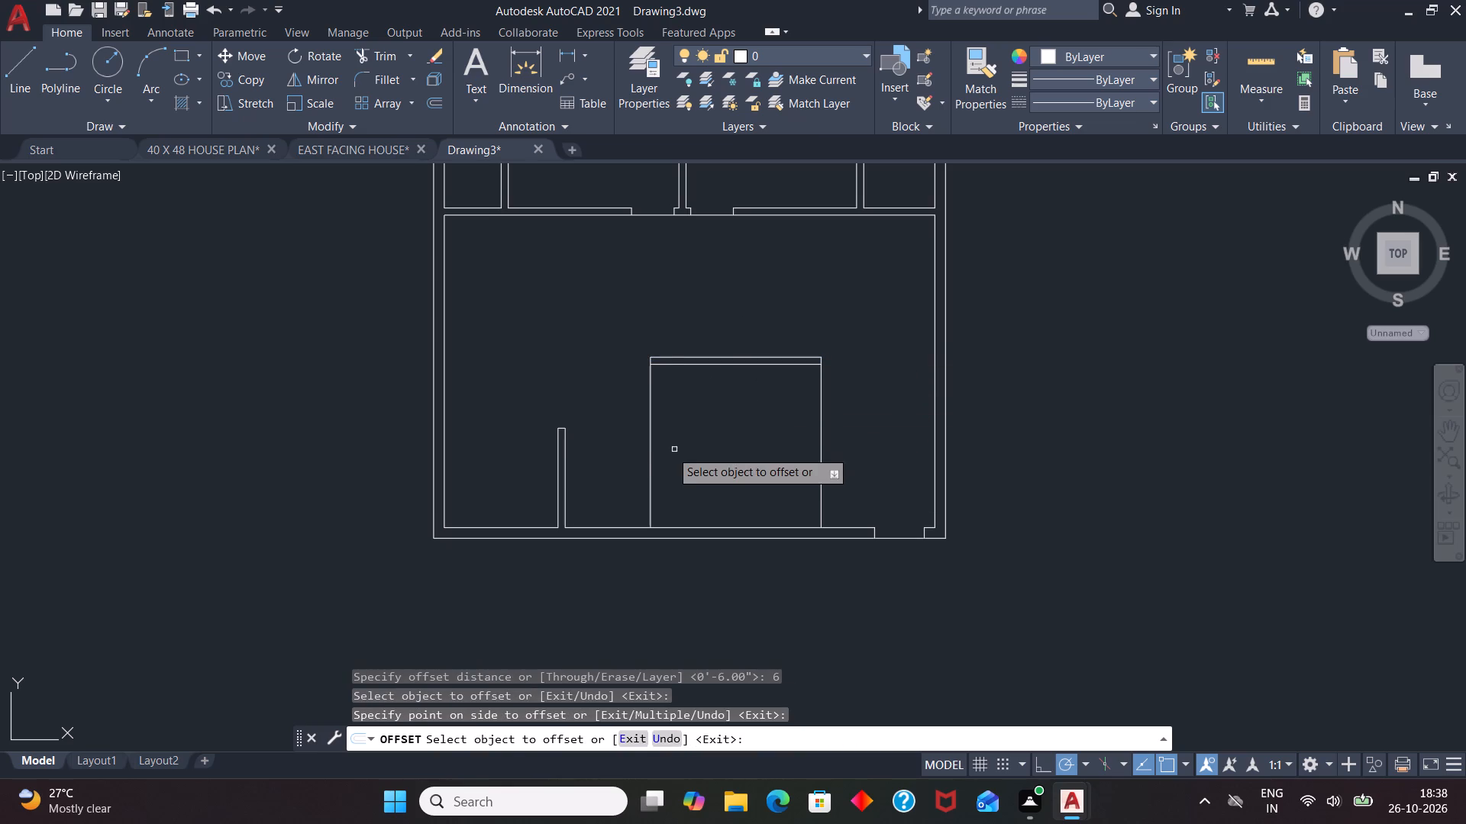
click(651, 458)
click(686, 455)
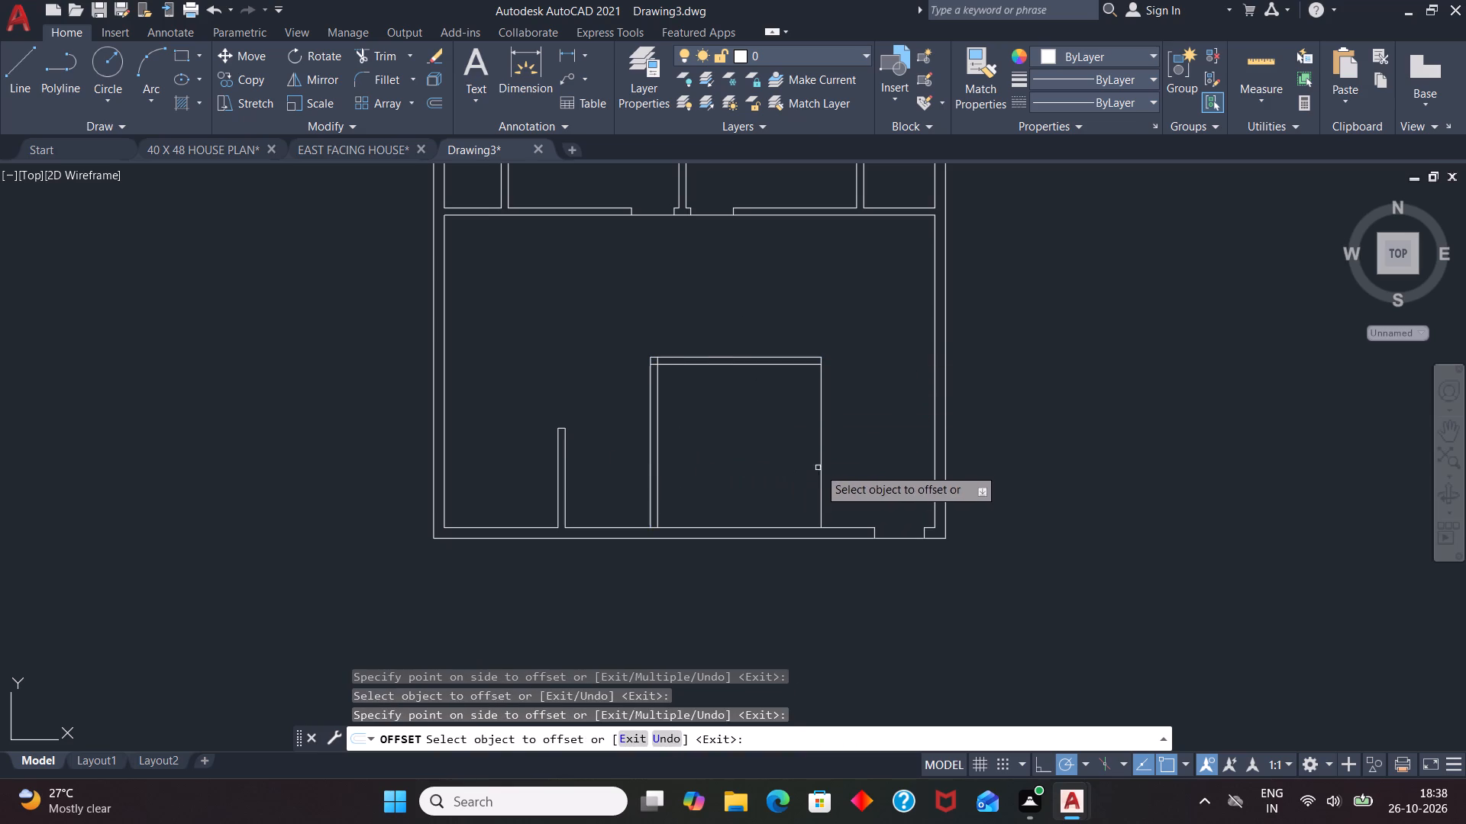
click(821, 463)
click(793, 468)
key(space)
Trim the overlapping inner wall lines at the lower room's two upper corners.
text(TR)
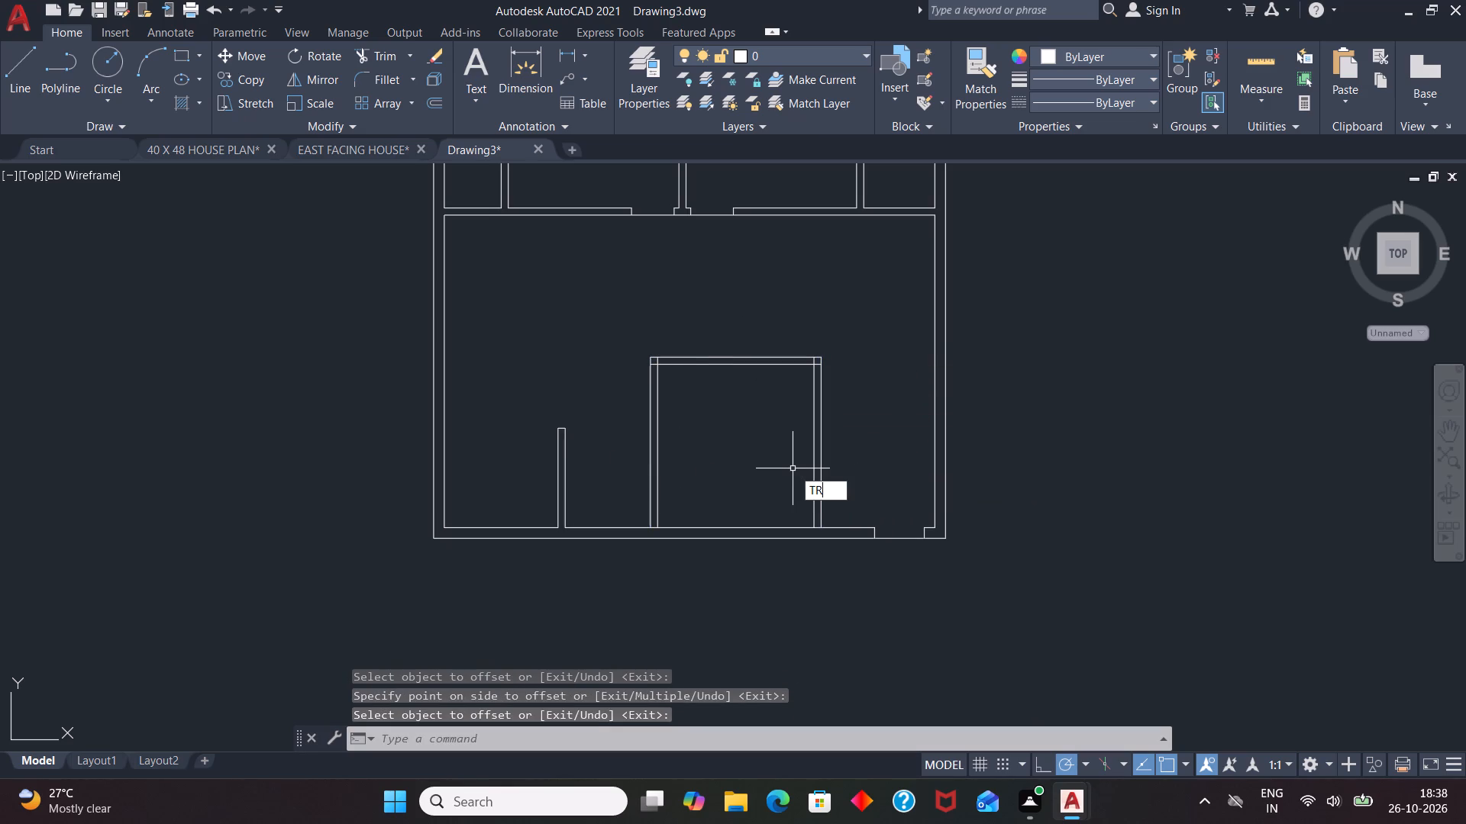
key(Return)
scroll(651, 369, up, 2)
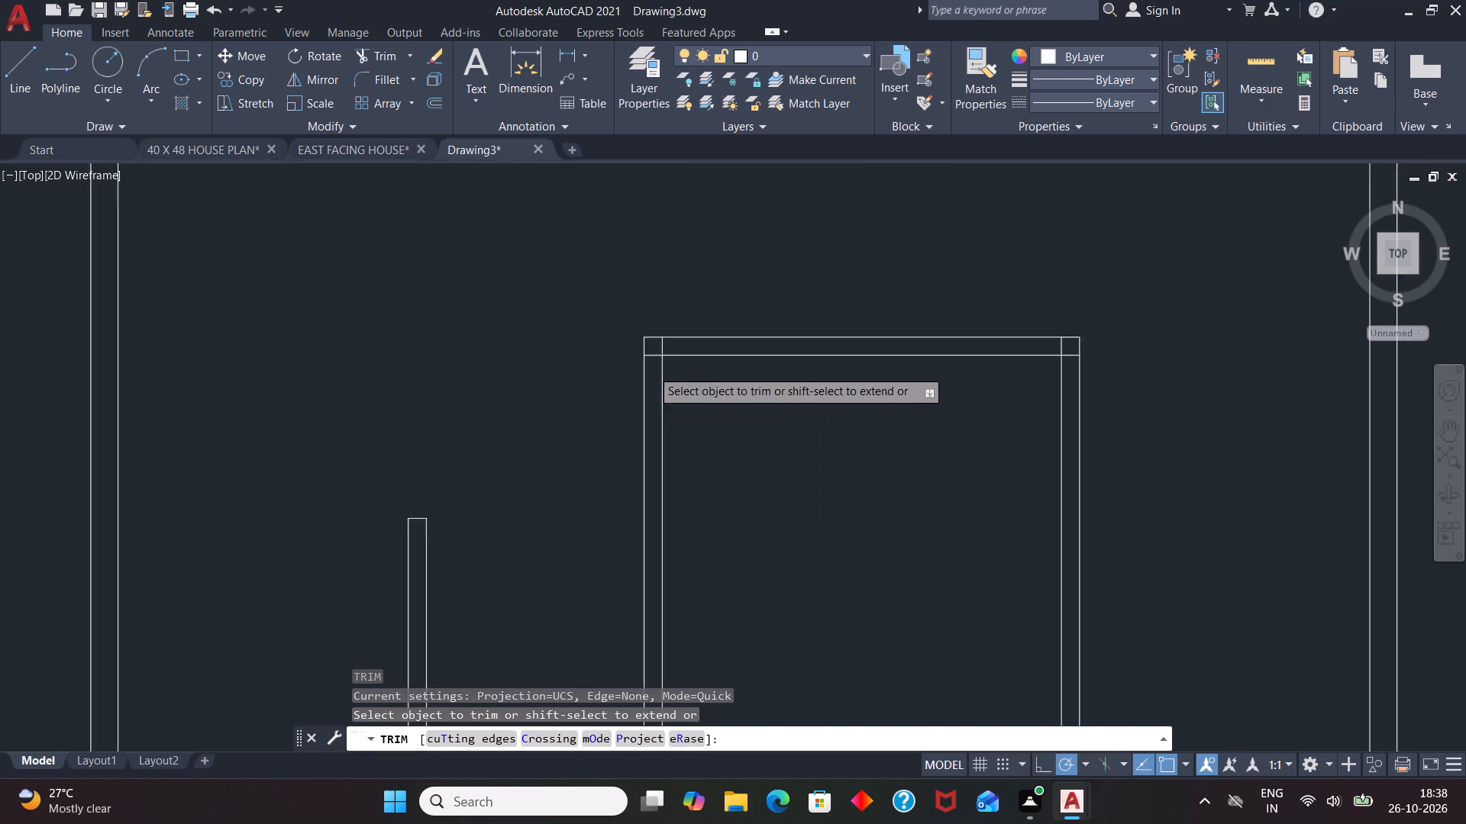
scroll(652, 369, up, 1)
click(658, 344)
click(666, 330)
scroll(664, 340, down, 2)
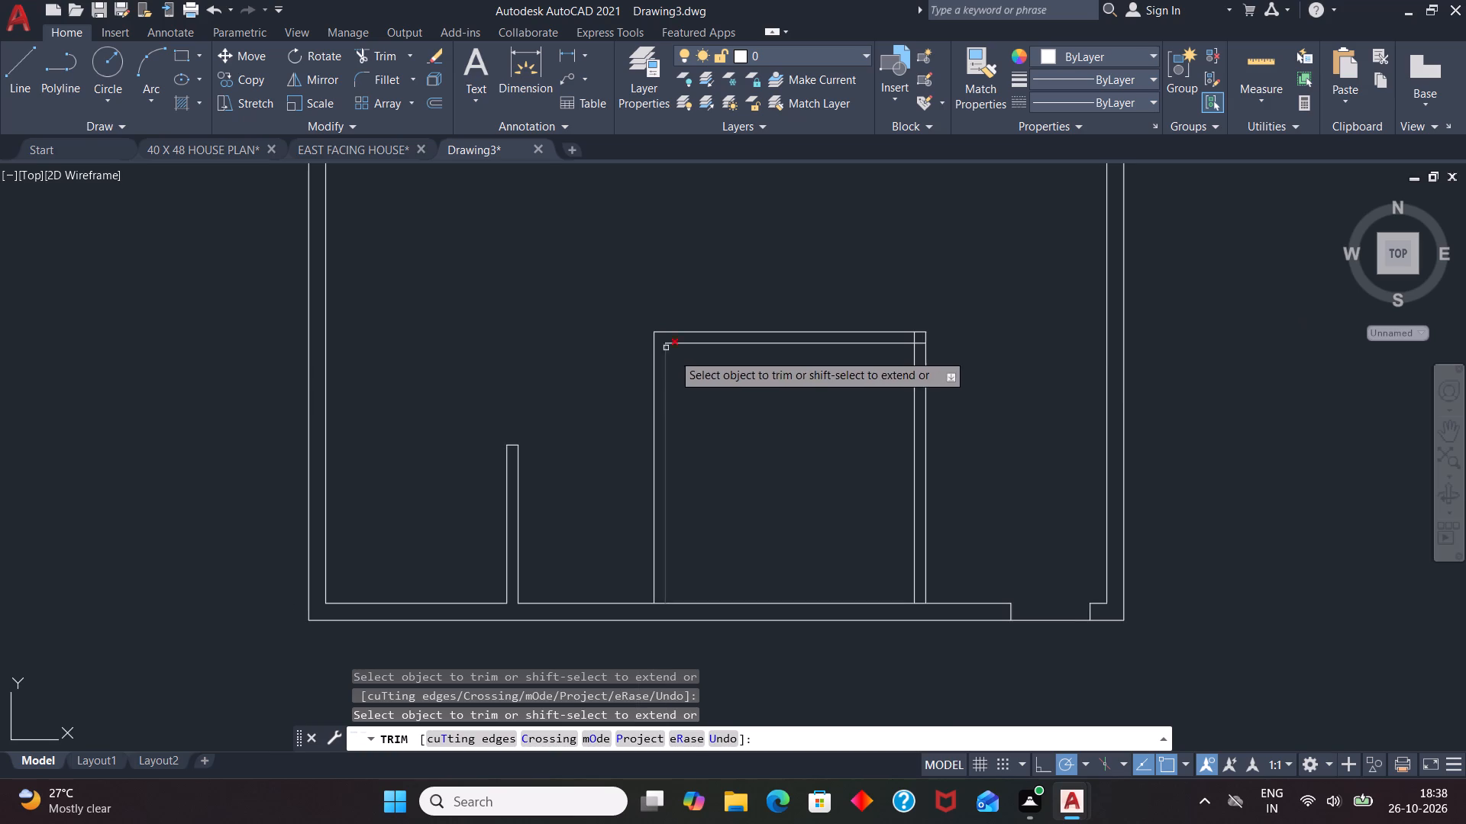
scroll(922, 343, up, 4)
click(916, 342)
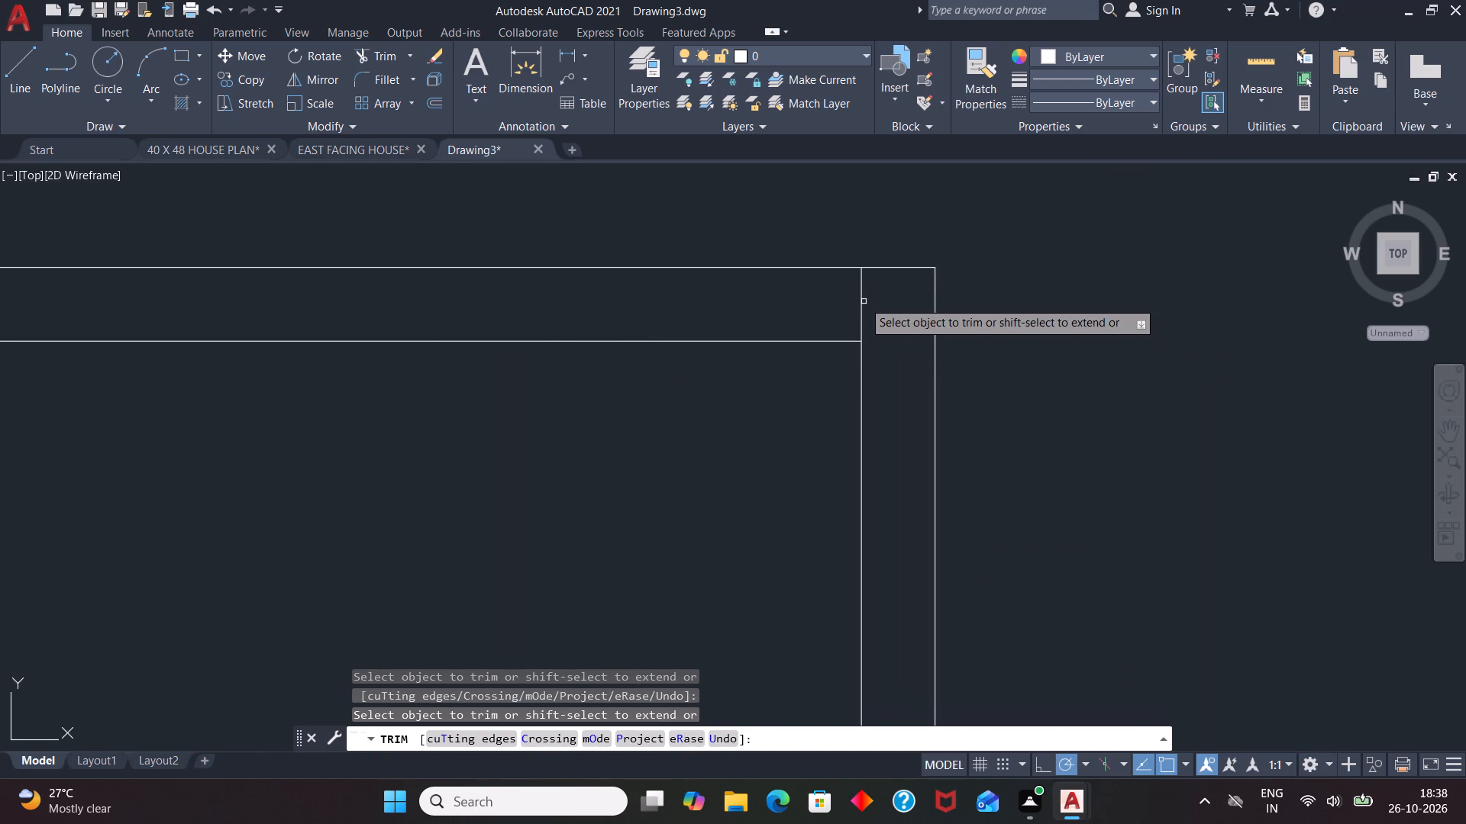
click(861, 300)
scroll(997, 323, down, 2)
key(space)
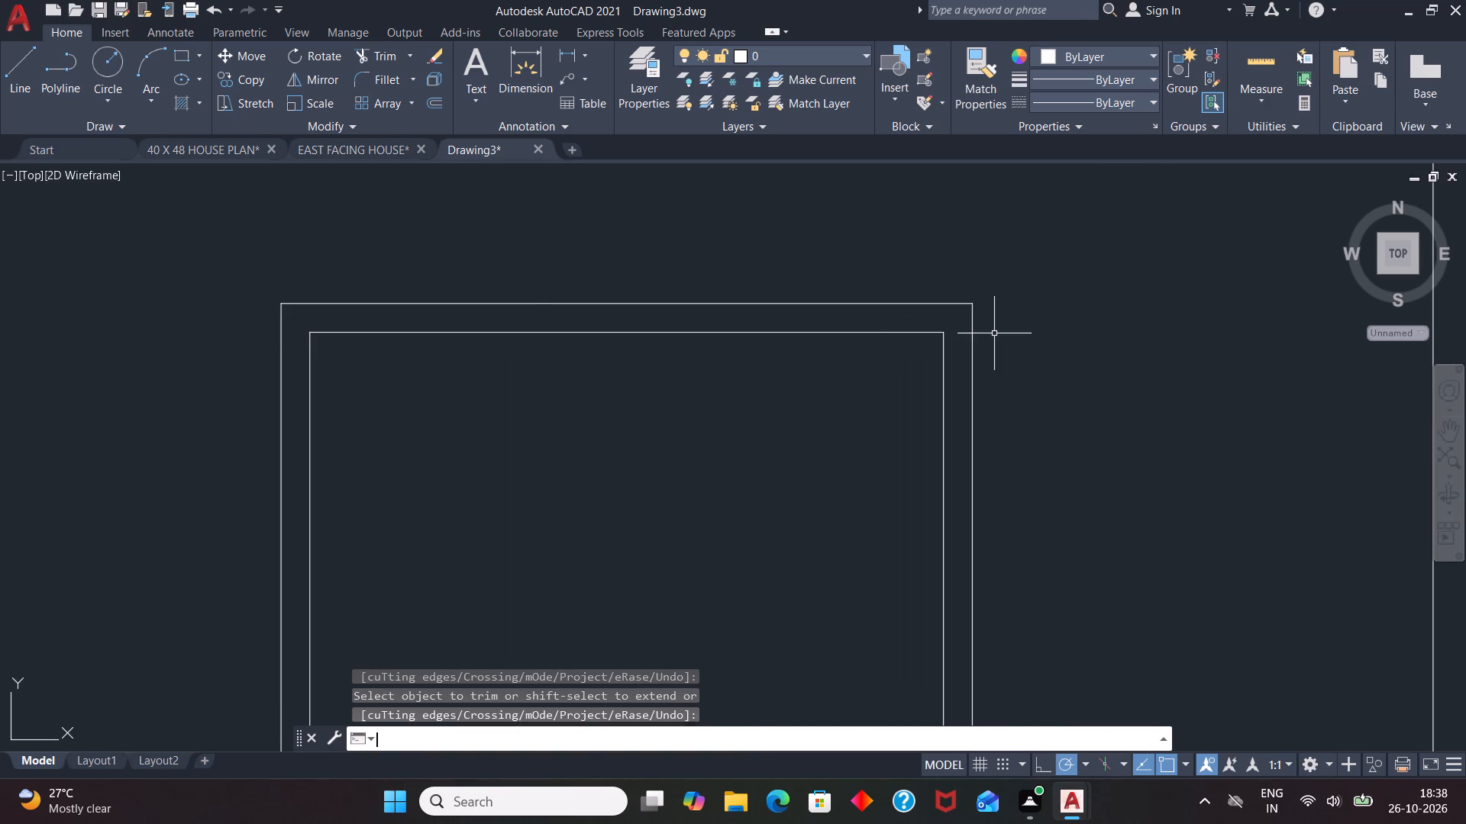
Draw a jamb line across the lower room's top wall, 3' left of its inner right corner.
scroll(961, 337, down, 1)
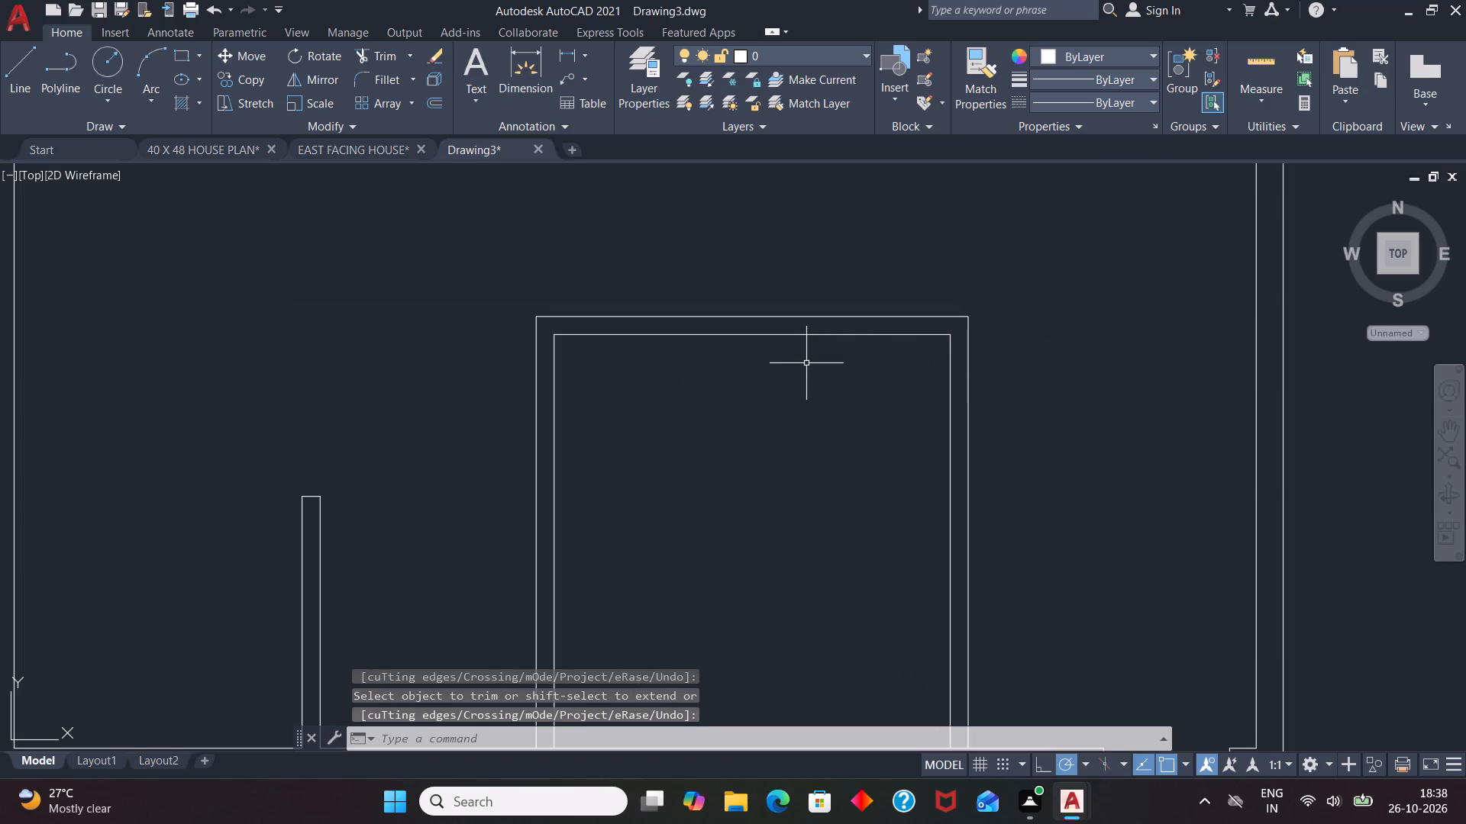
key(l)
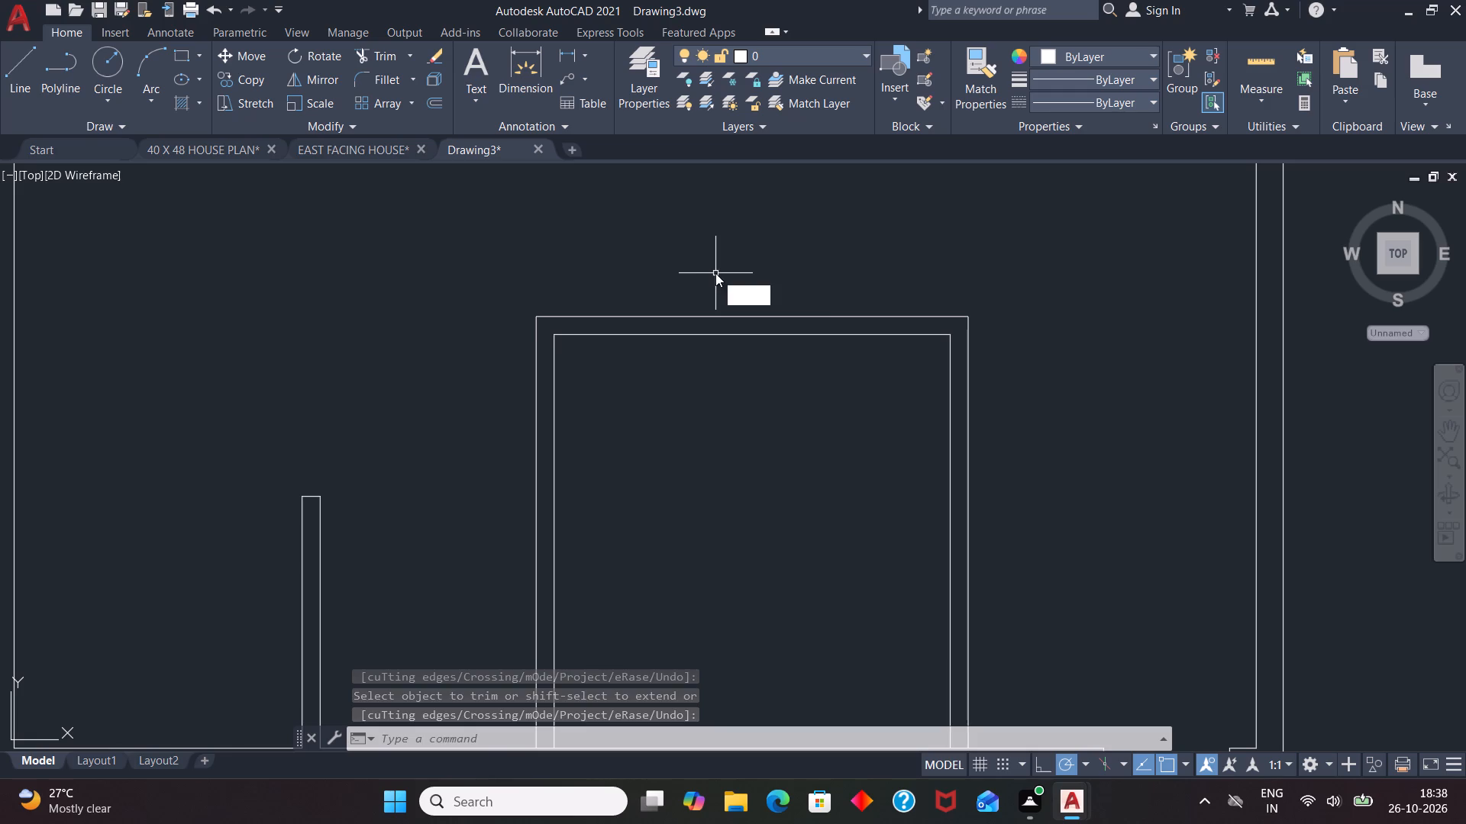
key(Return)
text(TK)
key(Return)
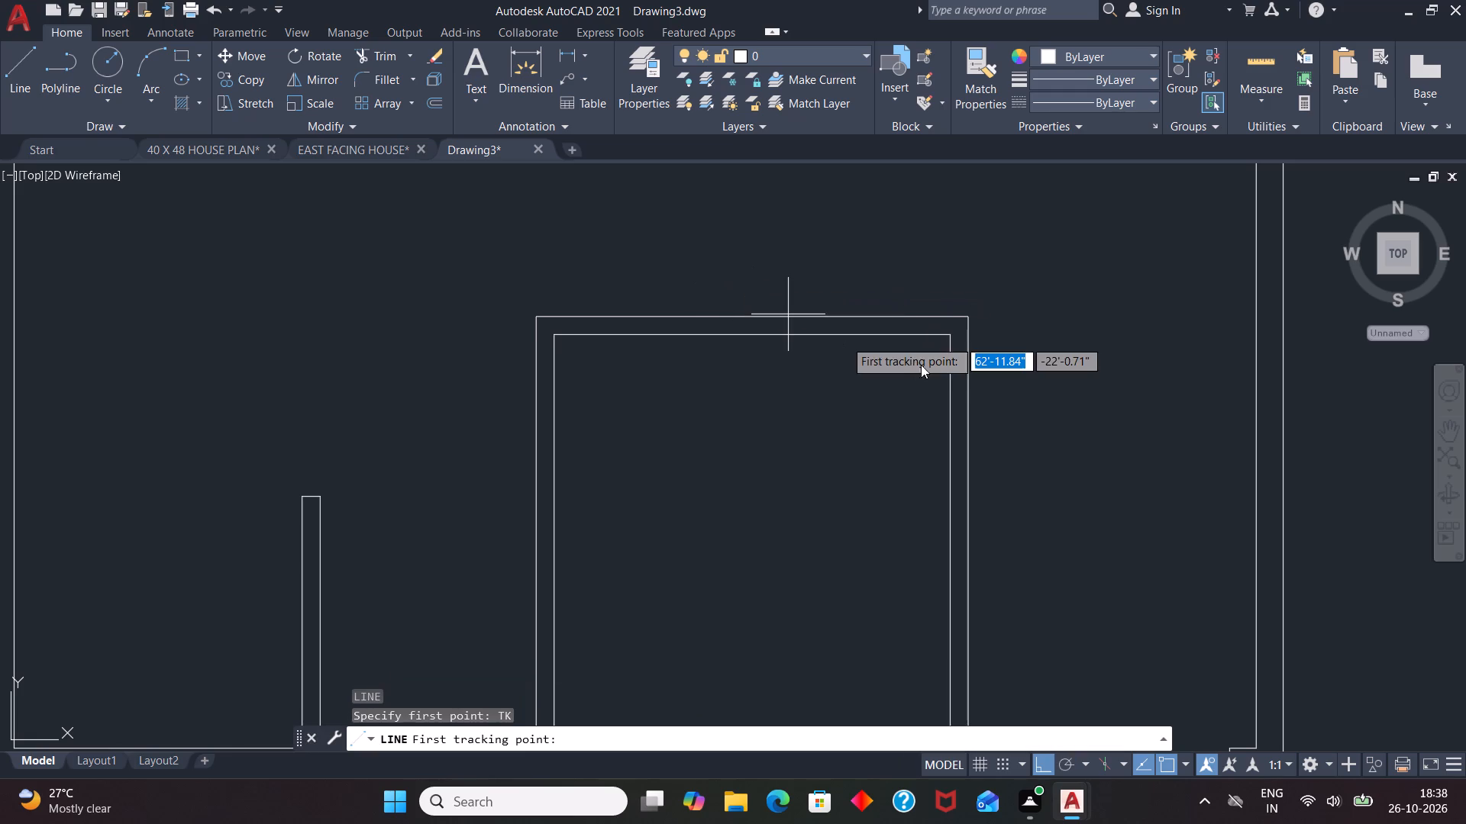
click(948, 336)
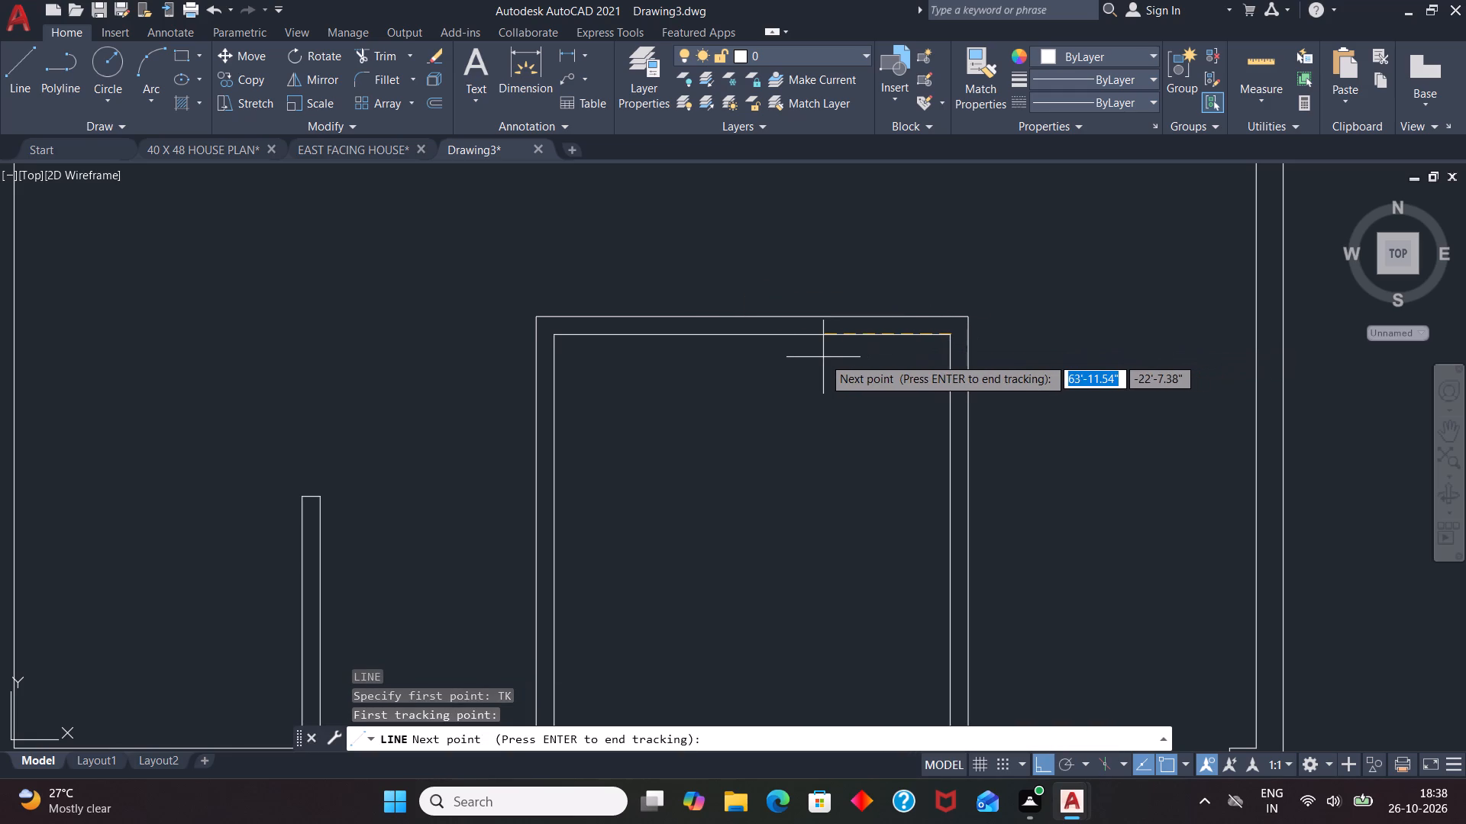
text(3')
key(Return)
key(Return)
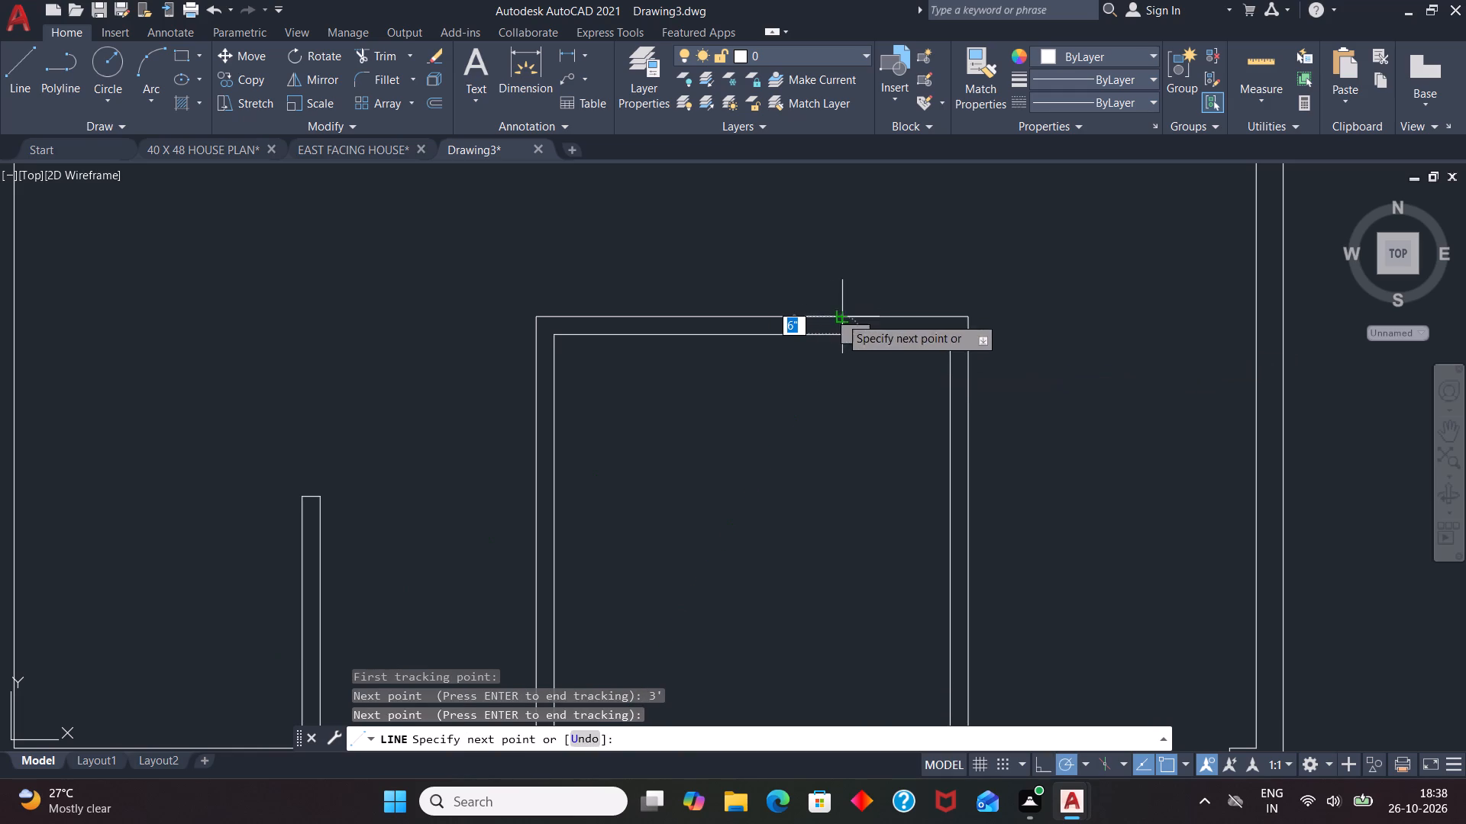
click(839, 320)
key(space)
Offset the jamb line in the lower room's top wall 3'6" to the left.
key(o)
key(Return)
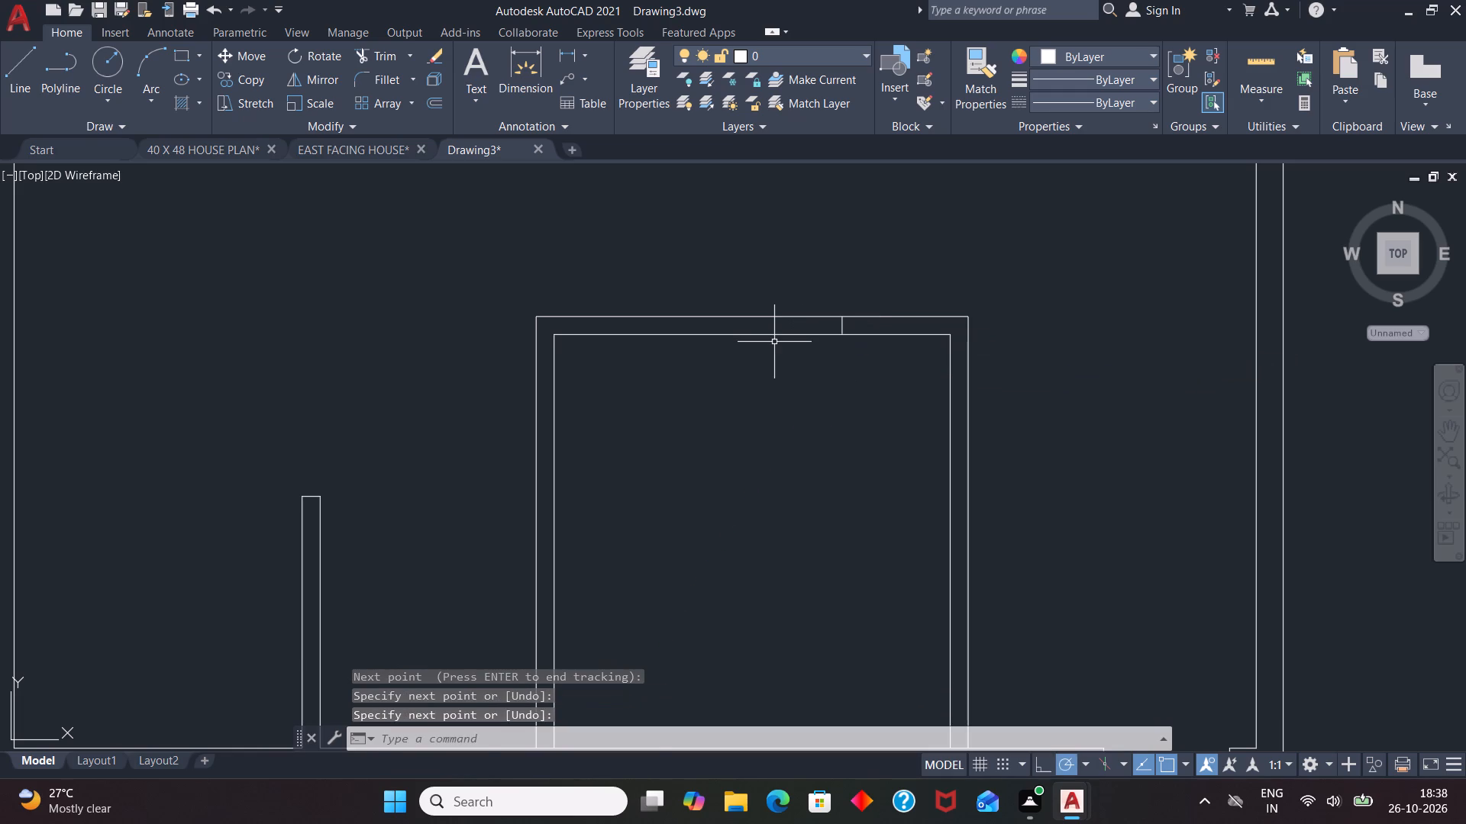
text(3;)
key(BackSpace)
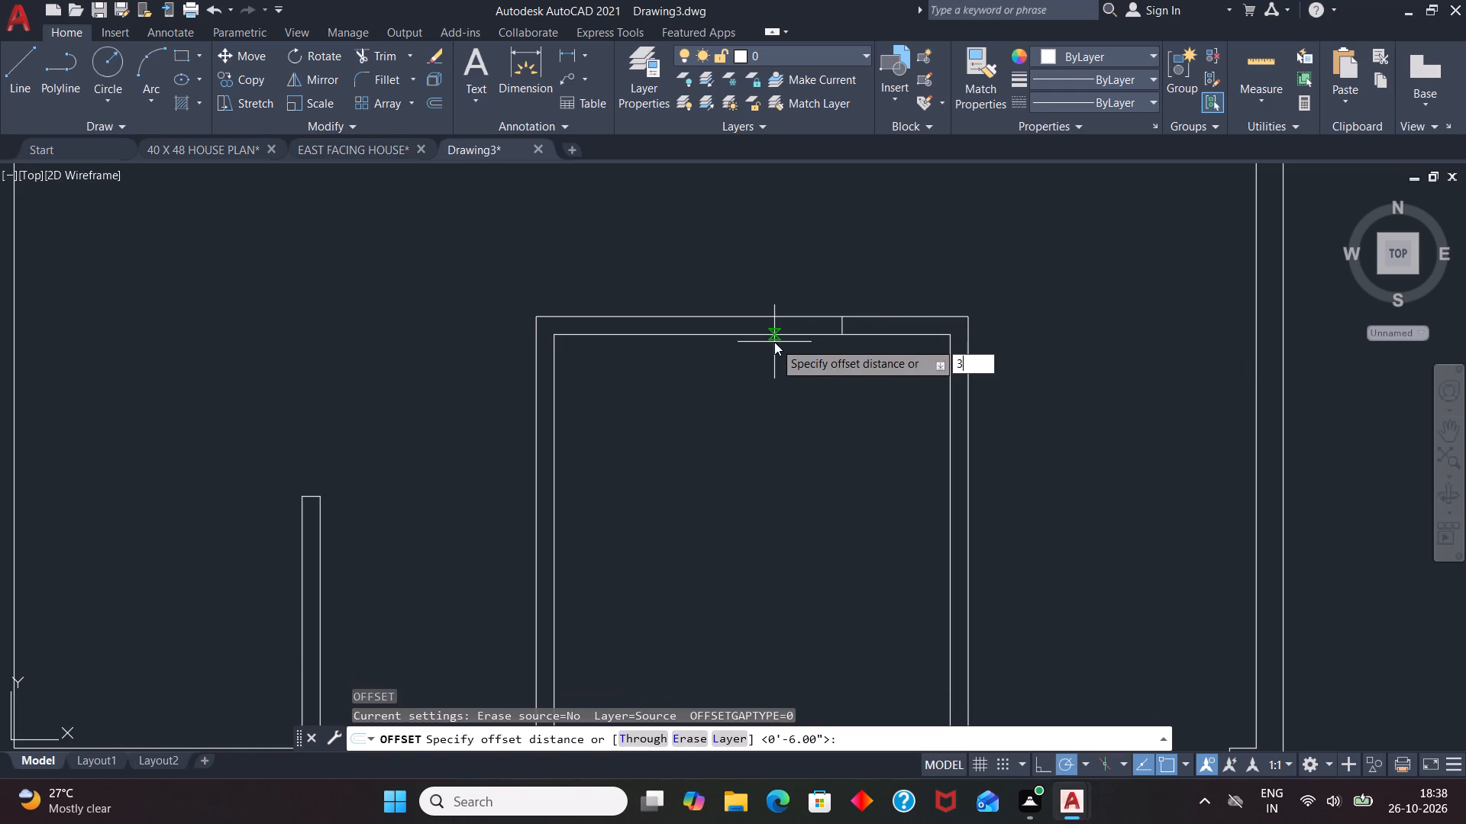
text('6")
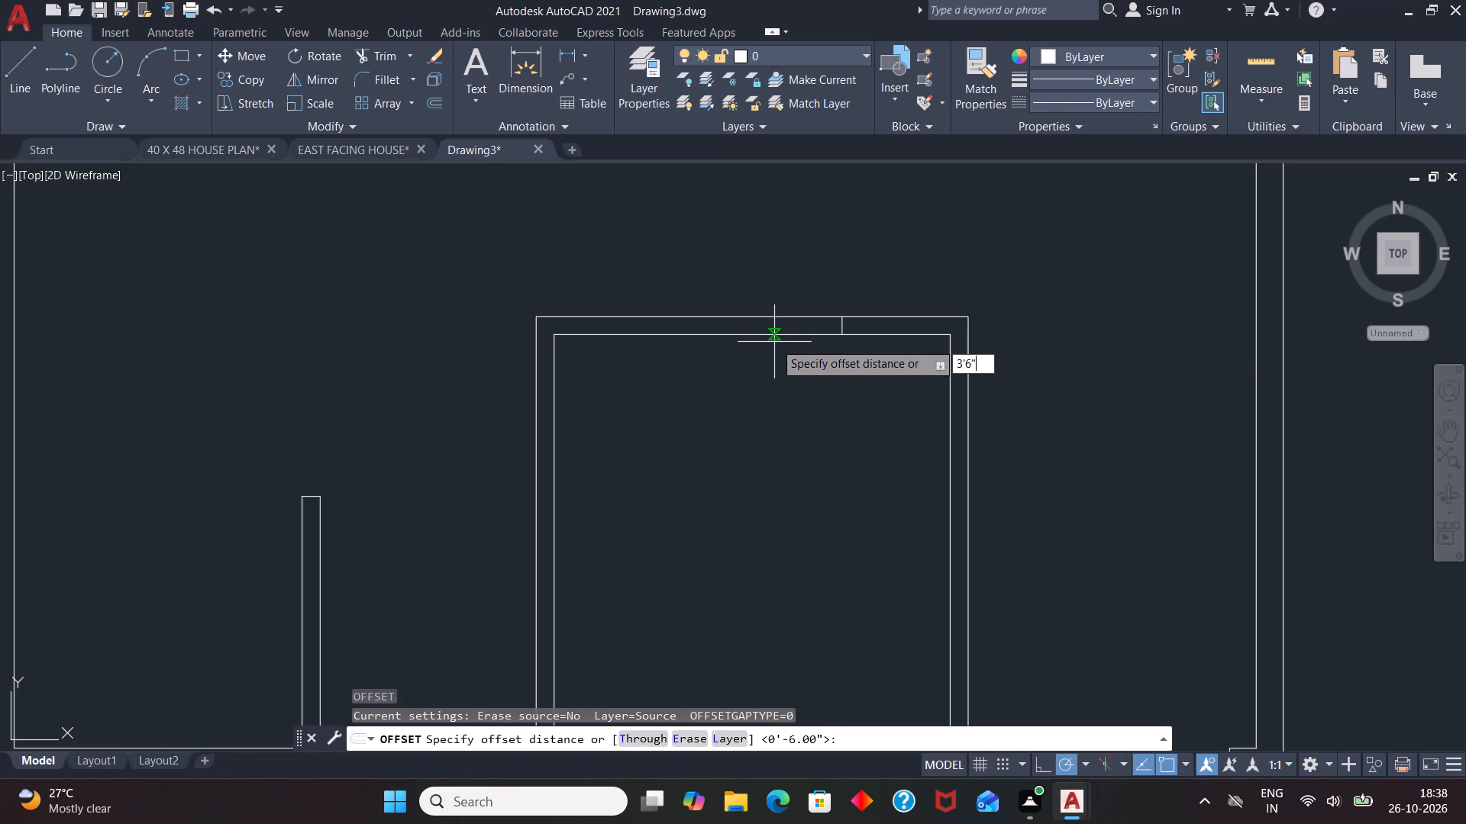
key(Return)
click(843, 320)
click(756, 346)
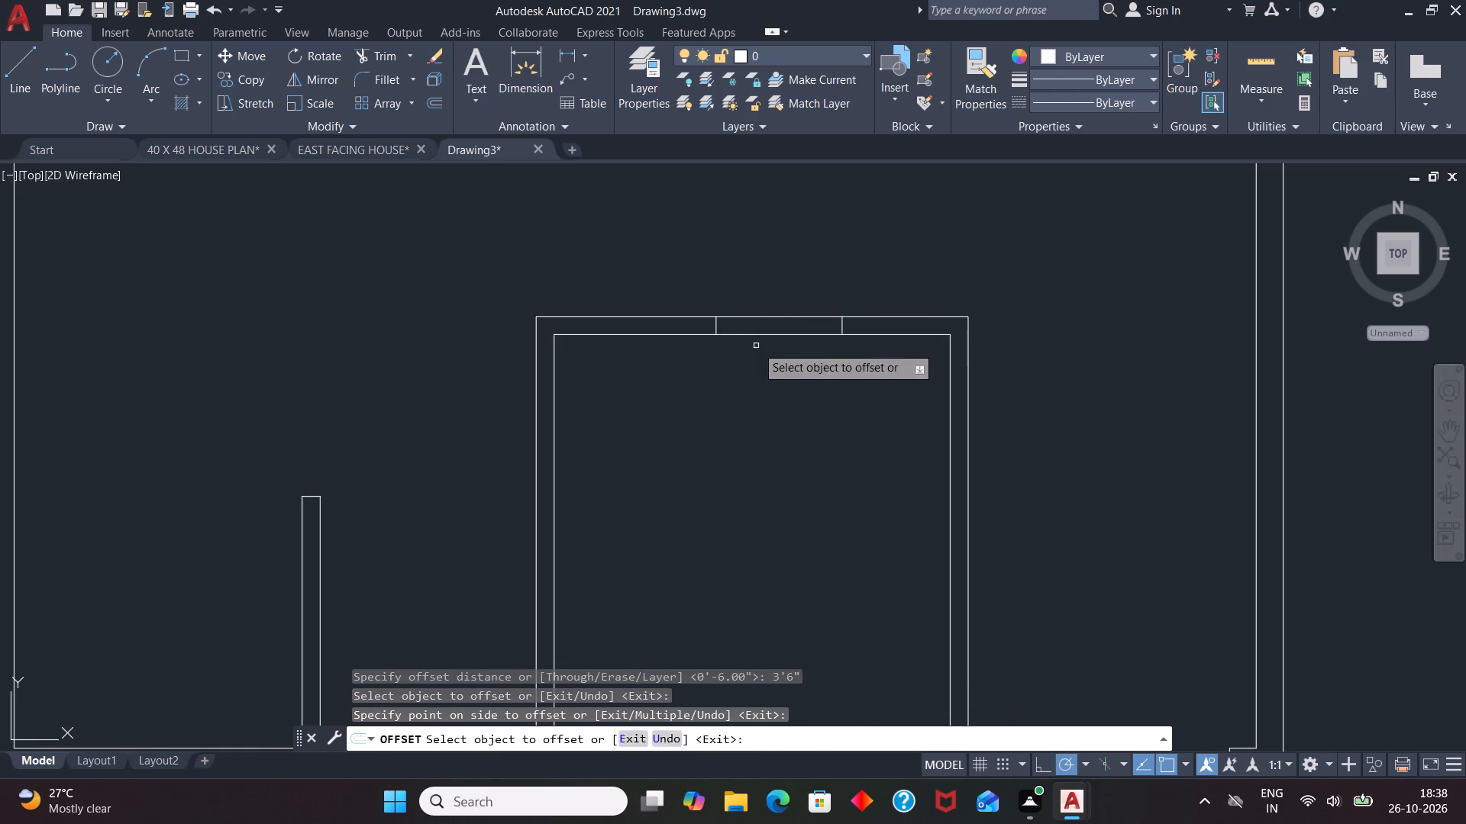
key(space)
Trim the top wall's inner line between the two jamb lines of the lower room's door opening.
text(TR)
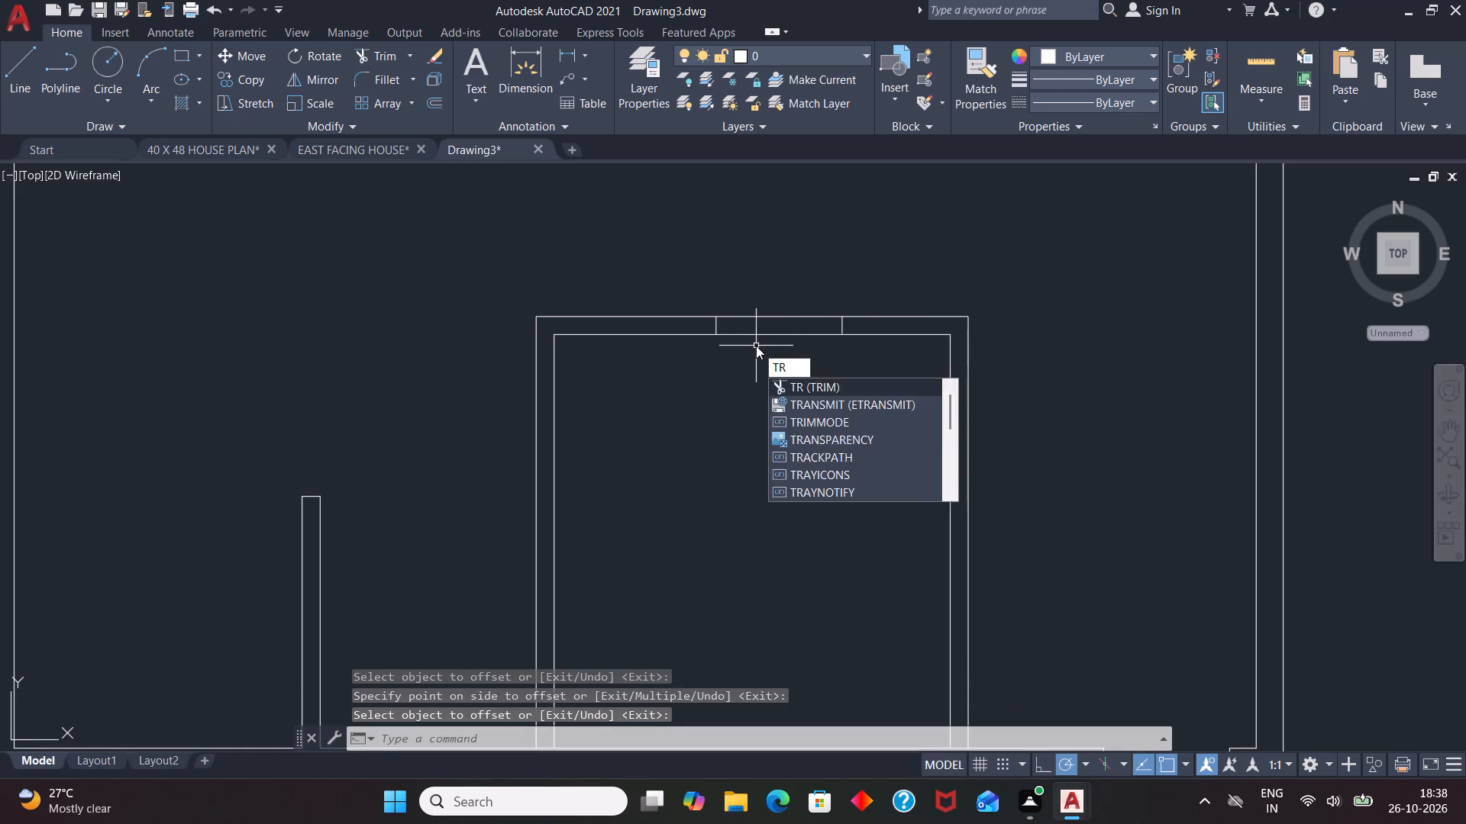
key(Return)
key(Return)
click(764, 336)
key(space)
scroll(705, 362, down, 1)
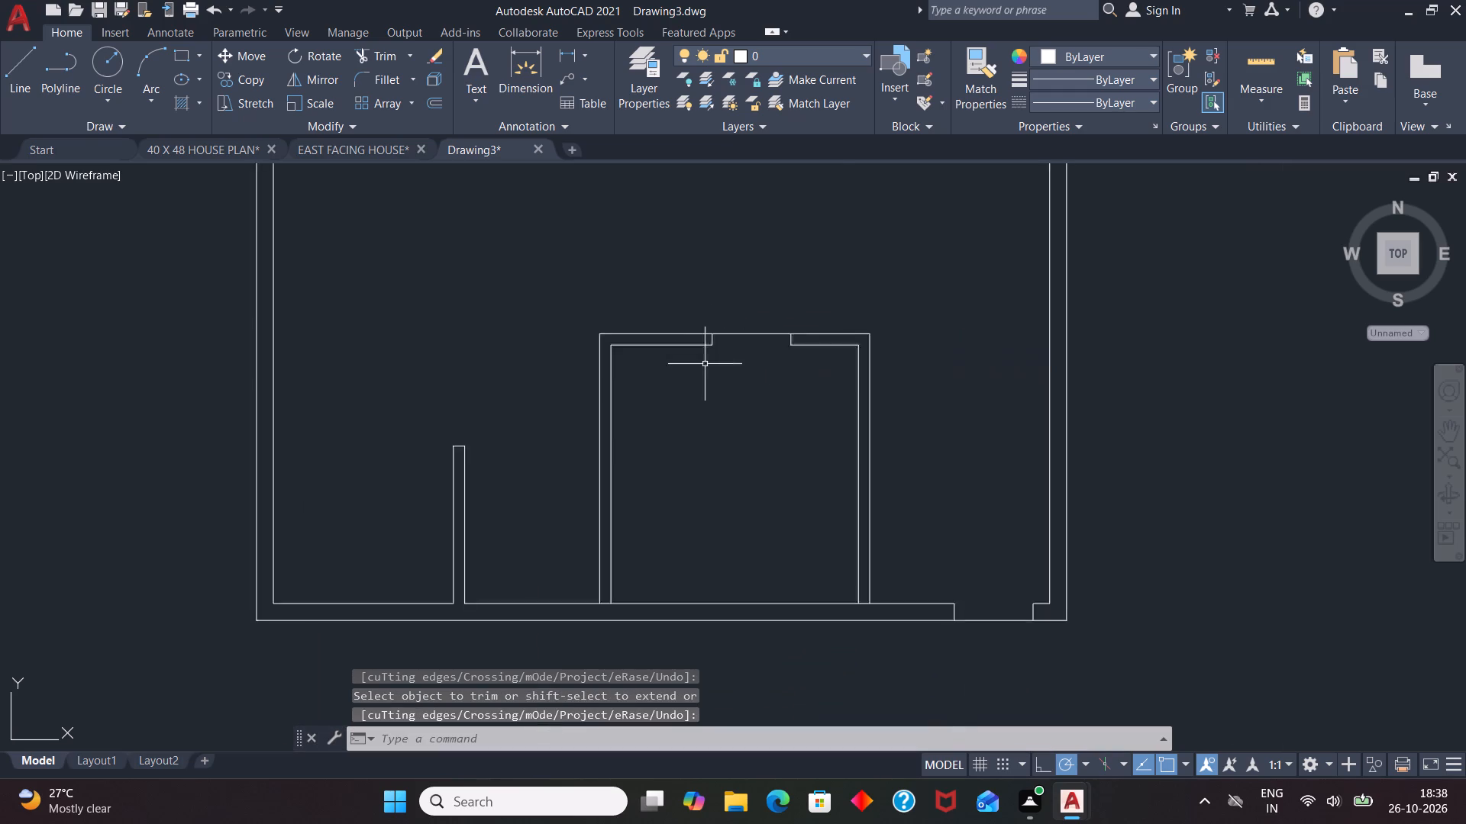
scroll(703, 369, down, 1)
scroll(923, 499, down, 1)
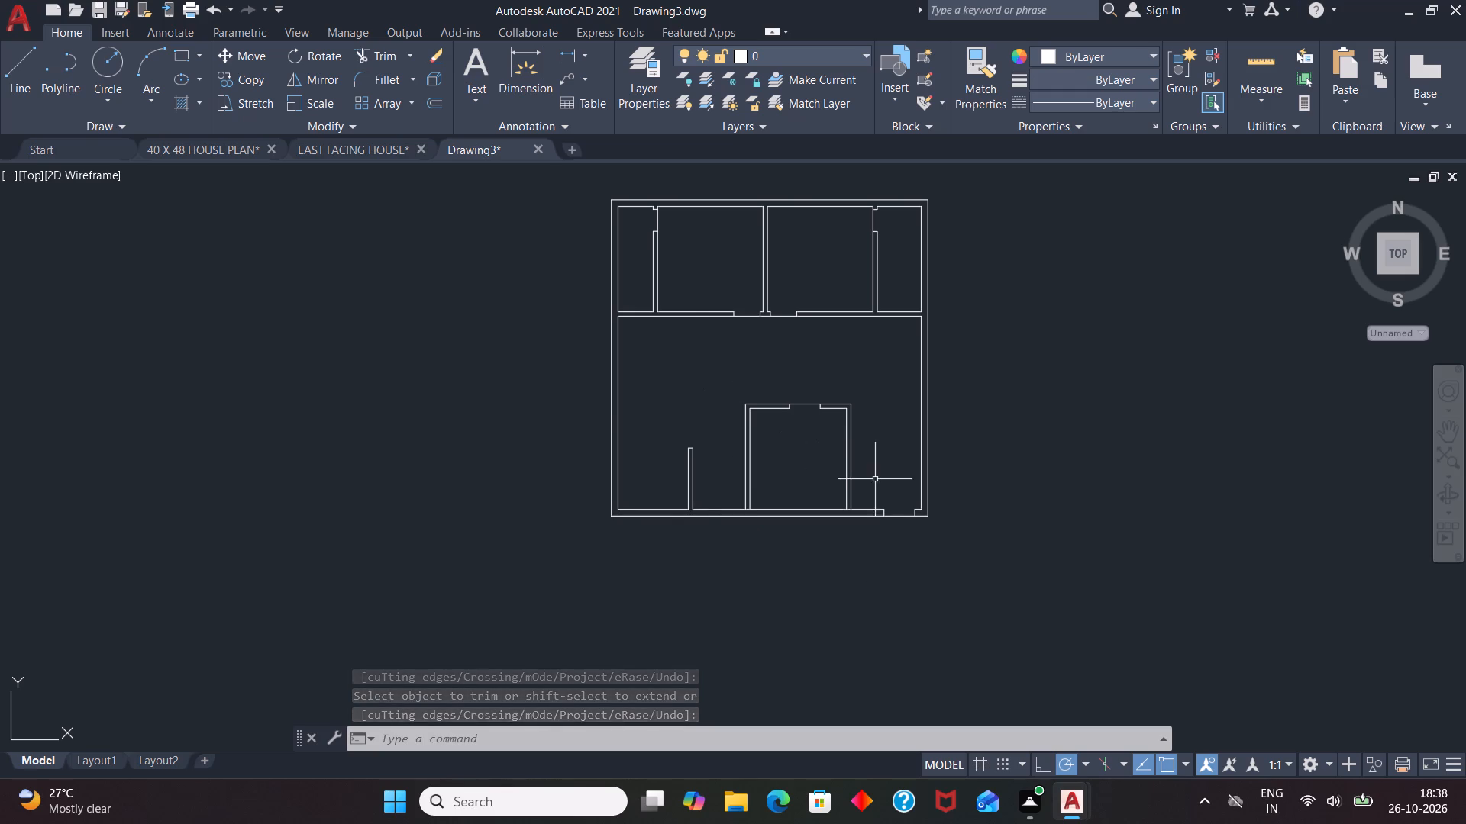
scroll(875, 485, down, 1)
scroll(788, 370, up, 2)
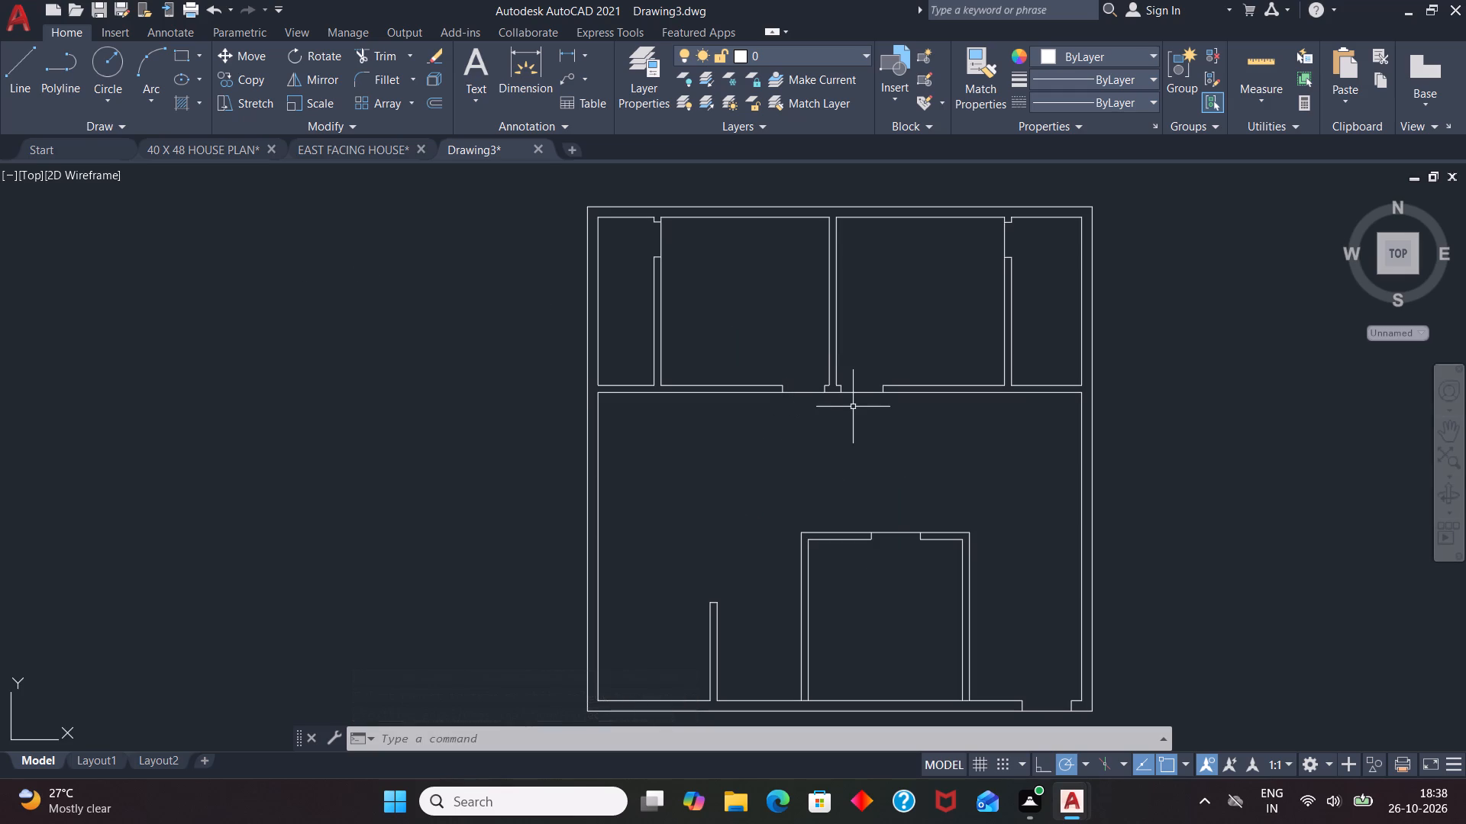
Draw a horizontal line from the short lower partition's upper-left corner to the outer face of the lower room's left wall.
scroll(889, 438, down, 1)
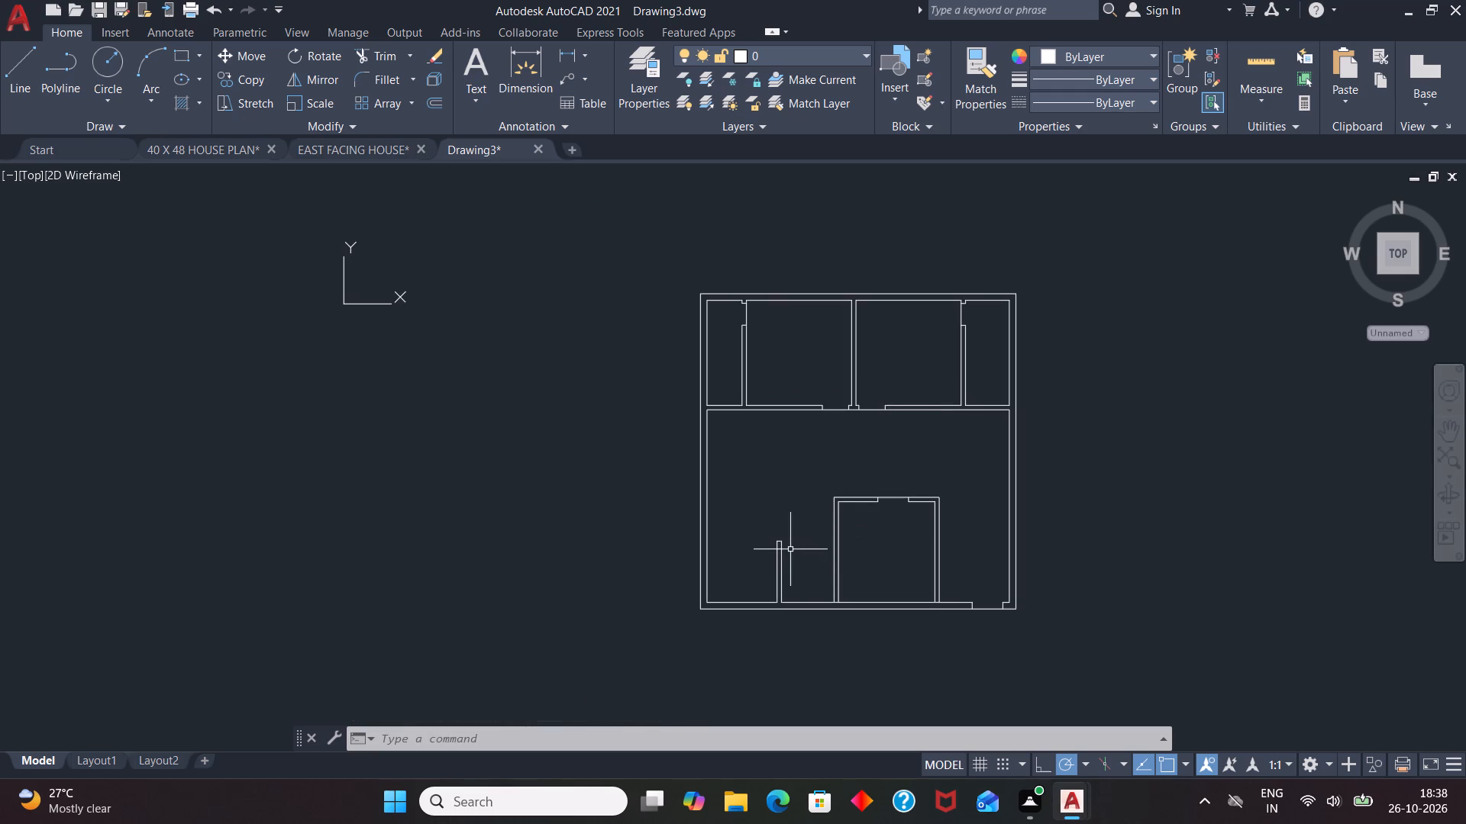
key(l)
key(Return)
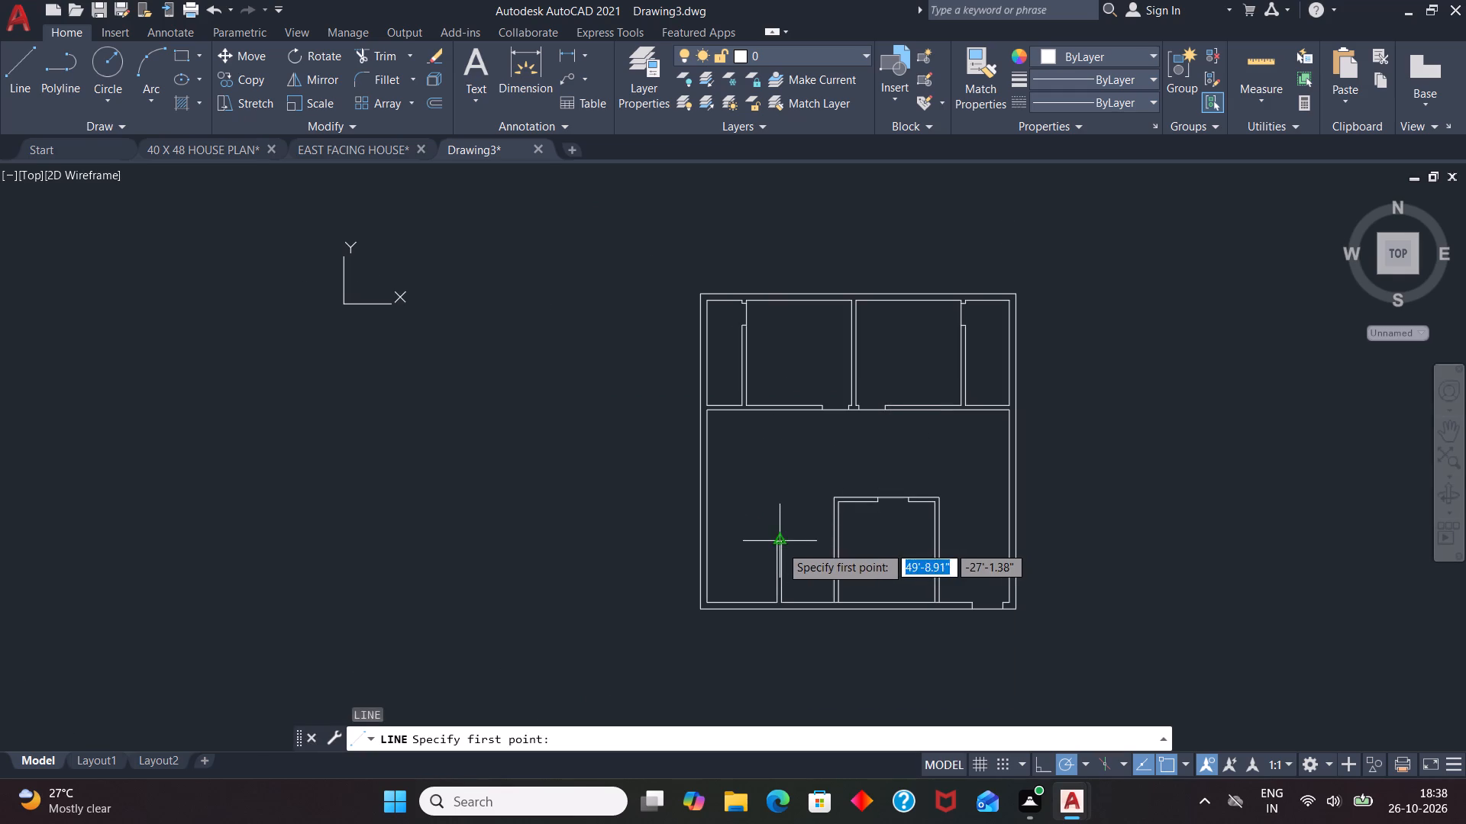
scroll(780, 546, up, 4)
click(754, 515)
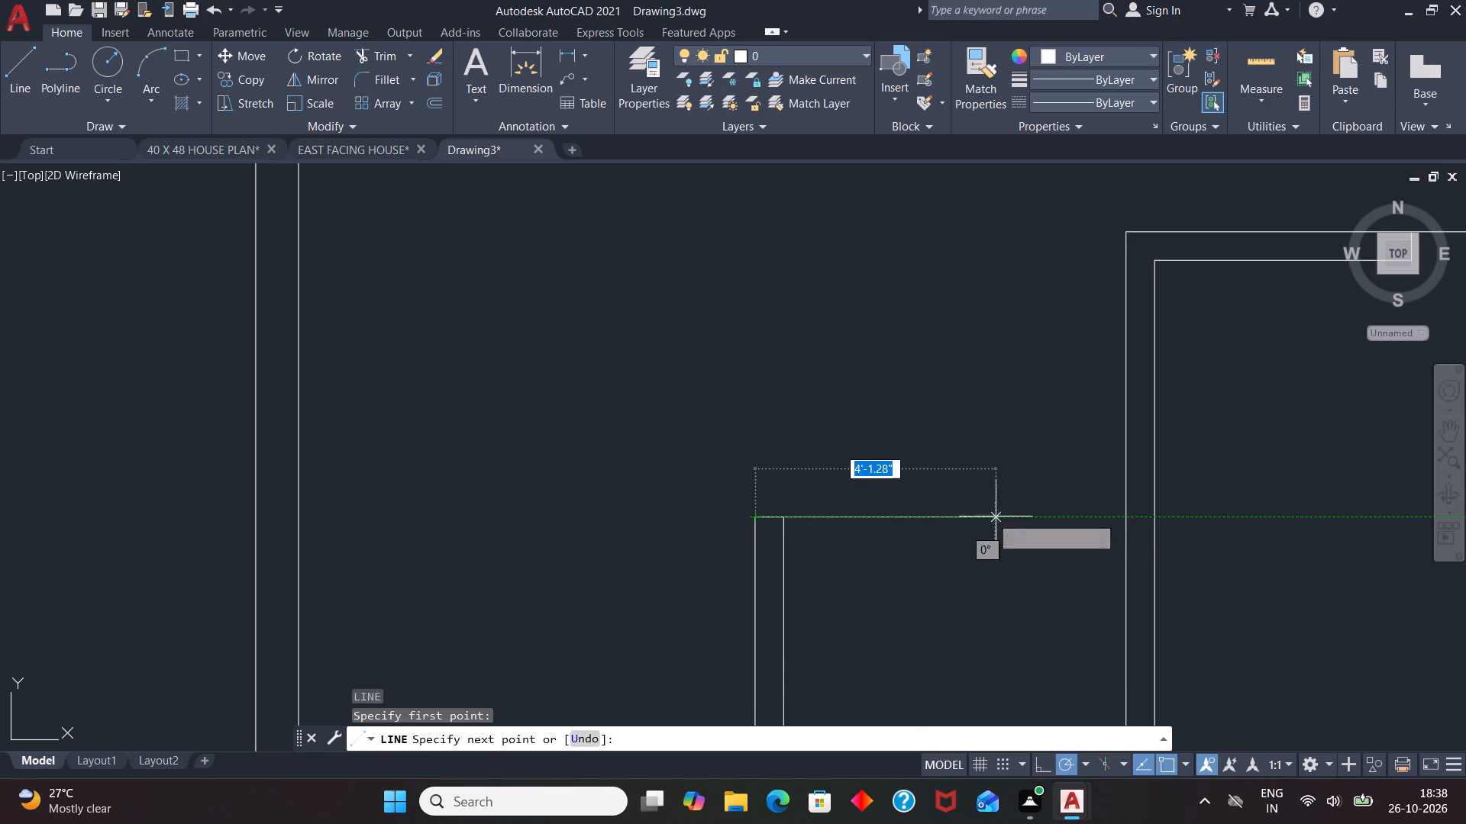
click(1123, 517)
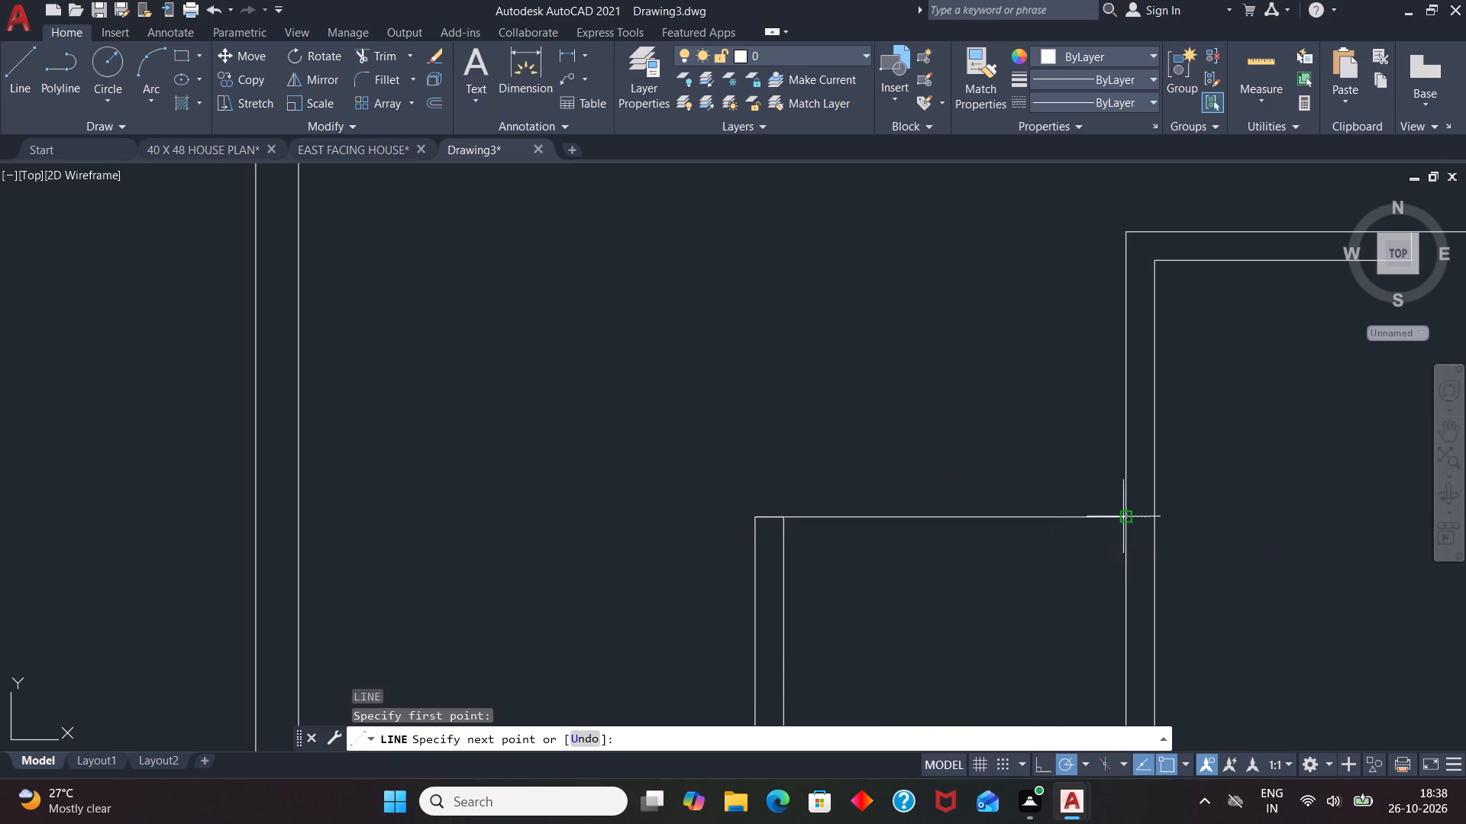
key(space)
Draw a horizontal line 2' above the bottom wall's inner line, from the left outer wall's inner face to the short partition.
scroll(899, 482, down, 2)
scroll(957, 445, down, 2)
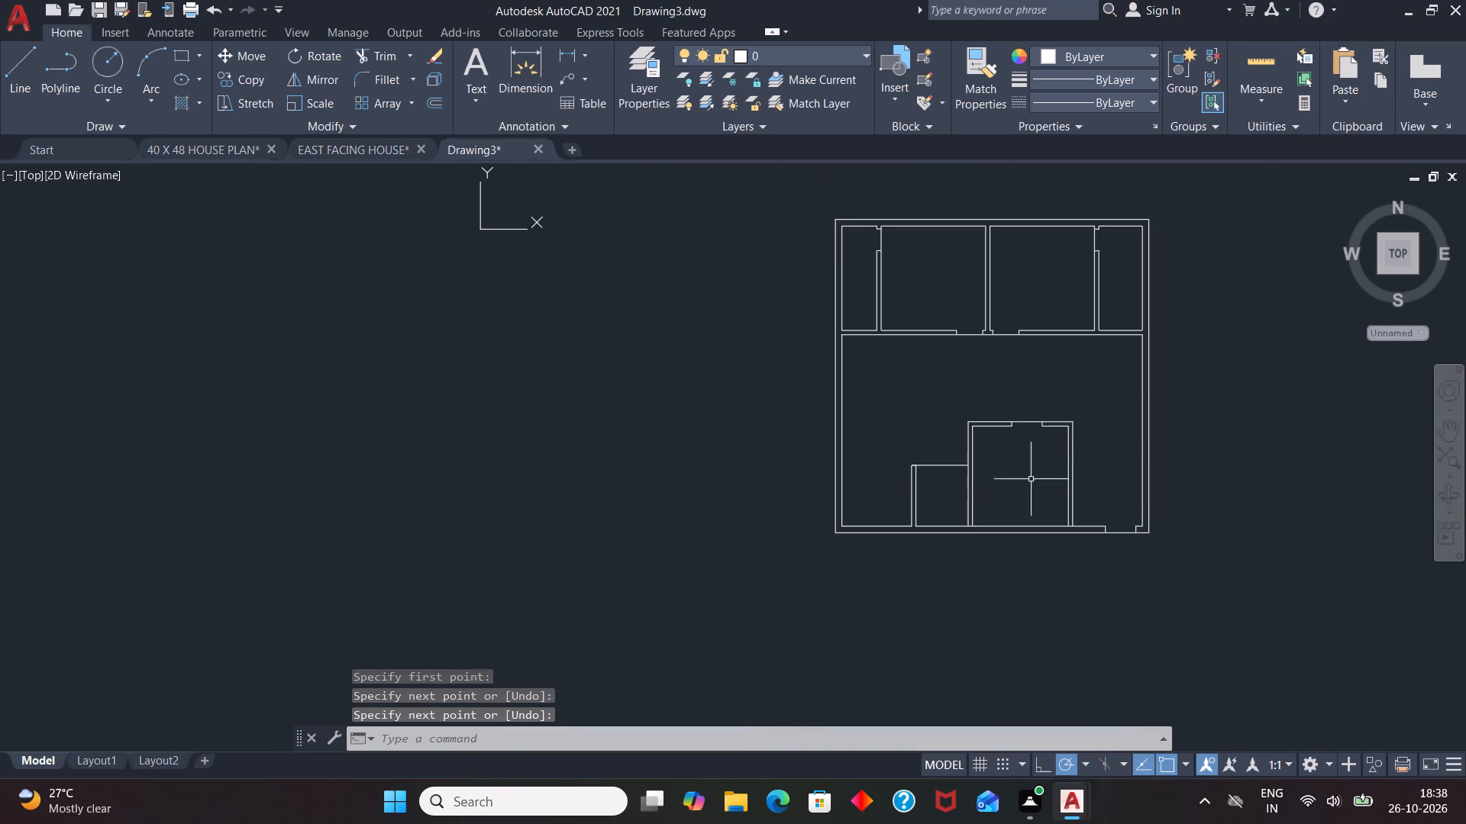
scroll(891, 536, down, 1)
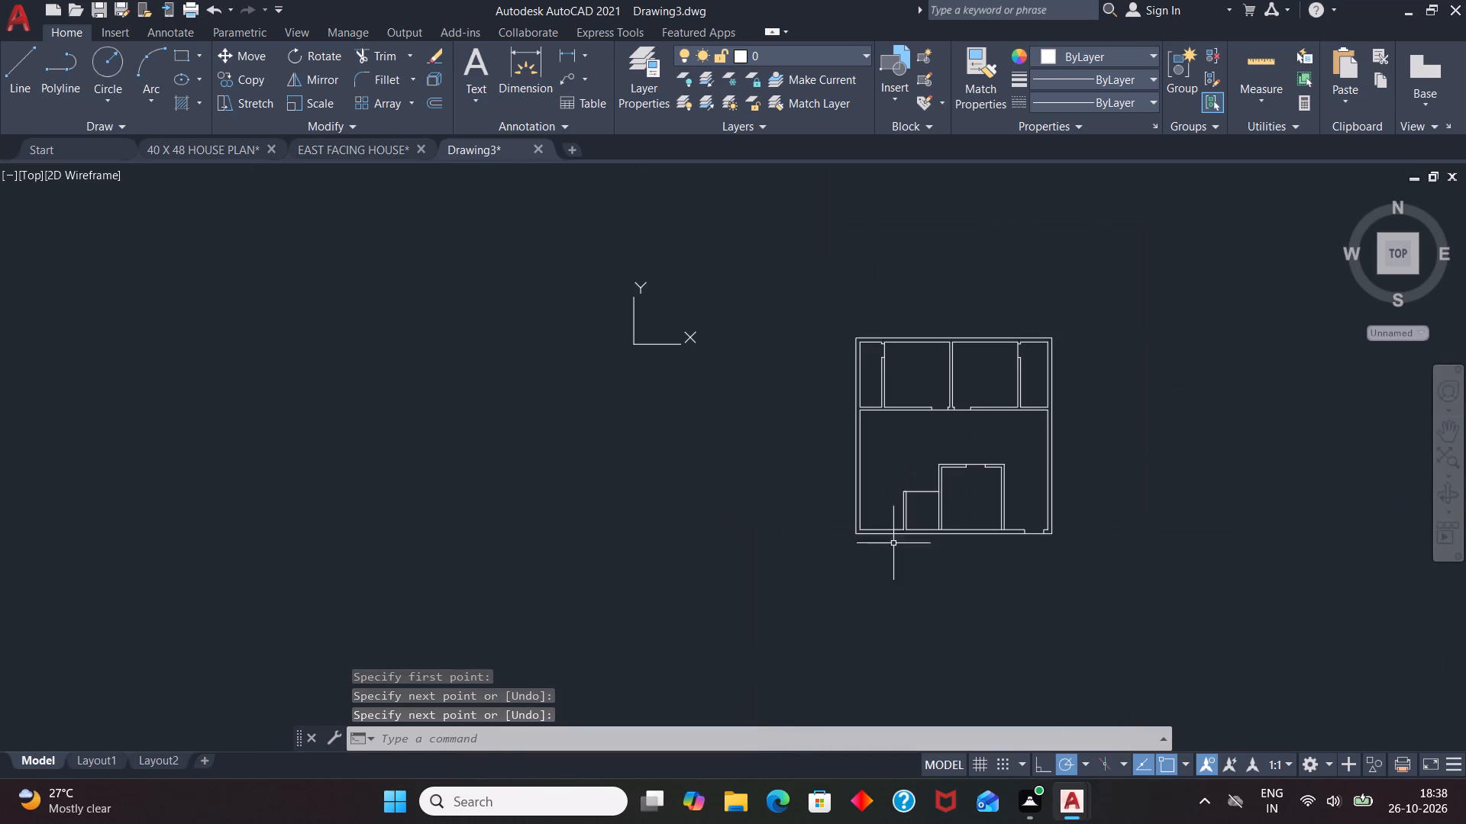
scroll(1022, 522, up, 2)
scroll(973, 571, down, 2)
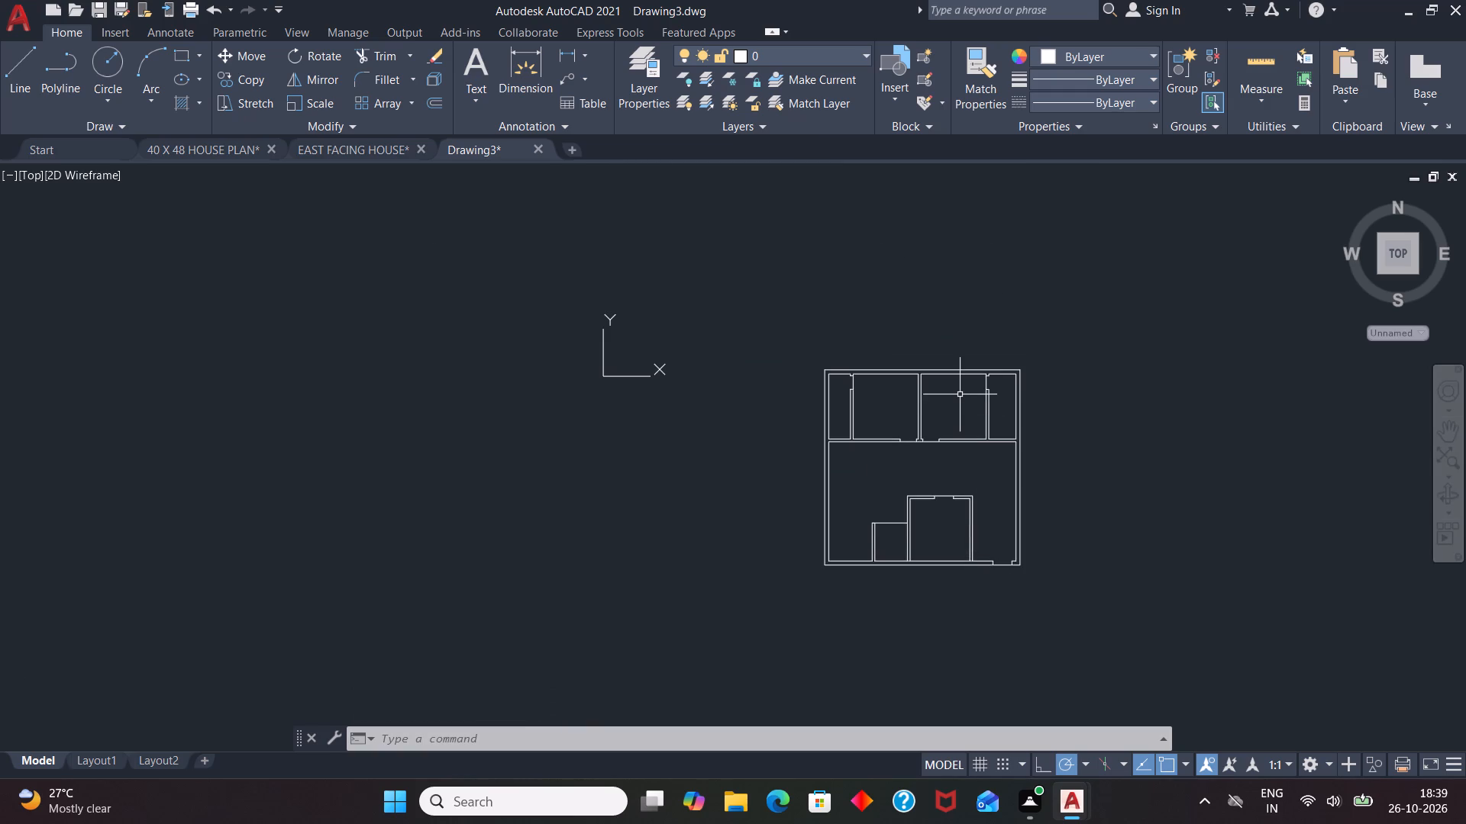
scroll(1057, 431, up, 1)
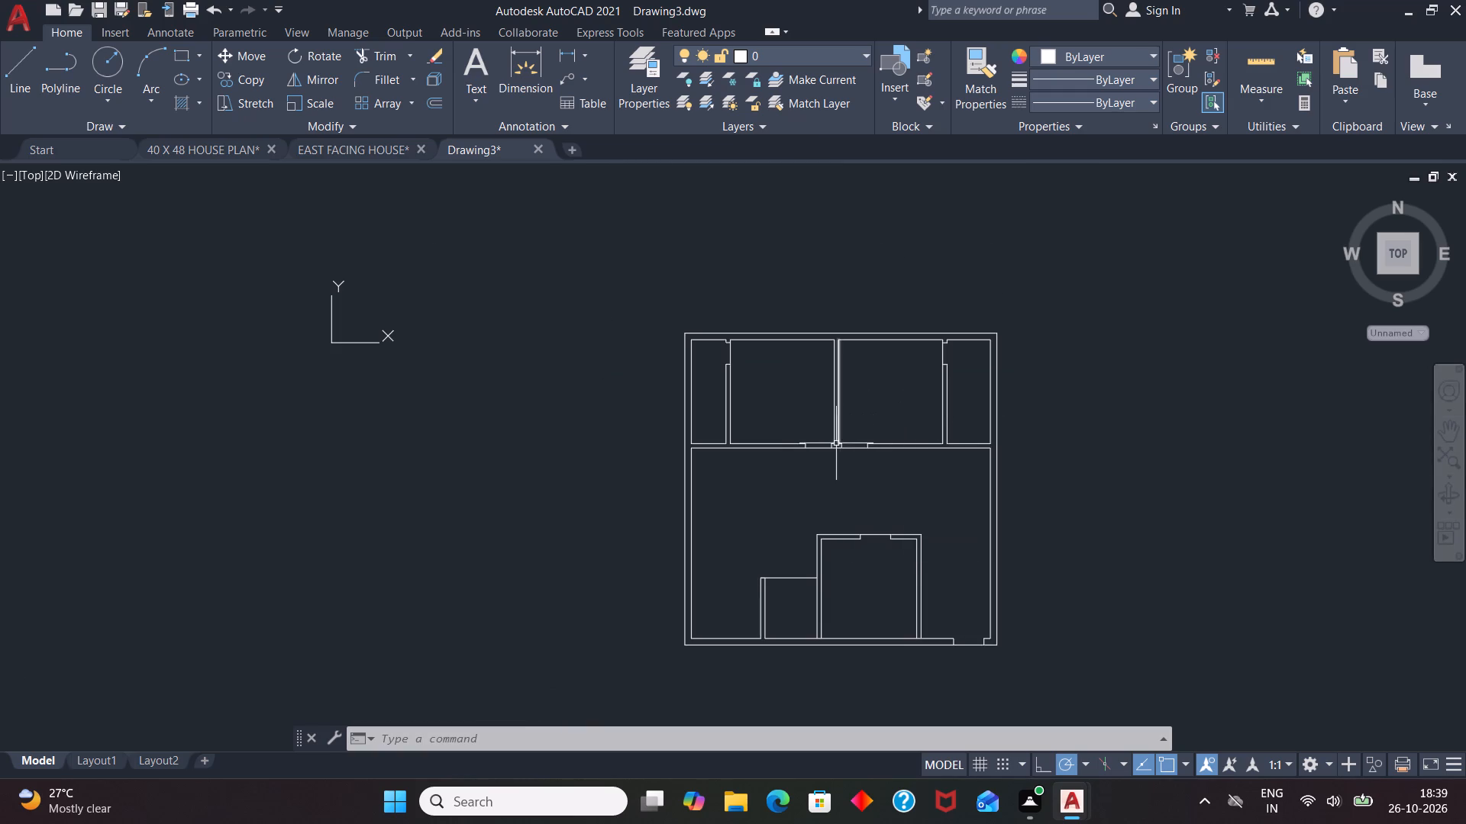
scroll(722, 660, up, 1)
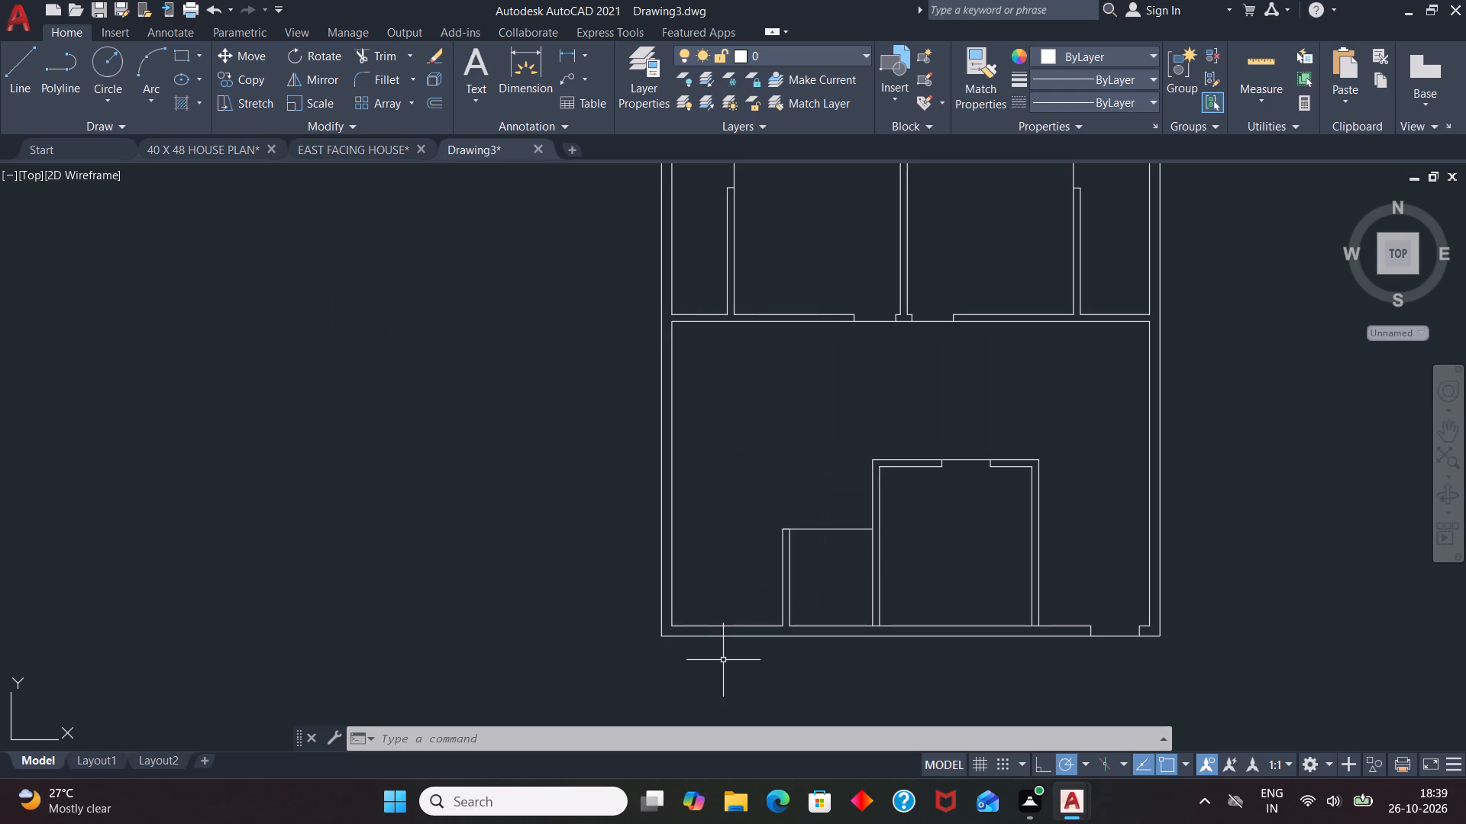
key(l)
key(Return)
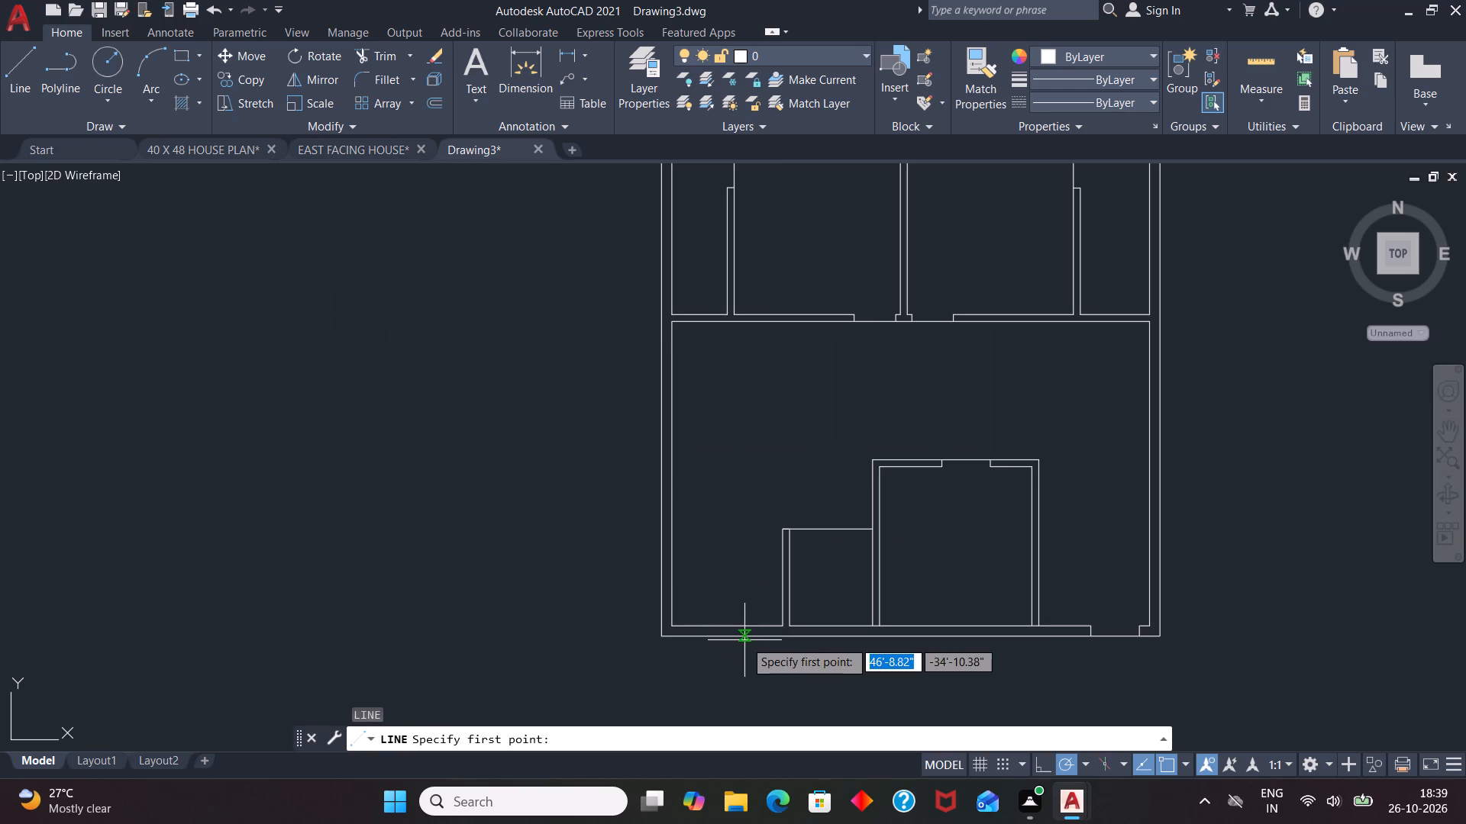
text(TK)
key(Return)
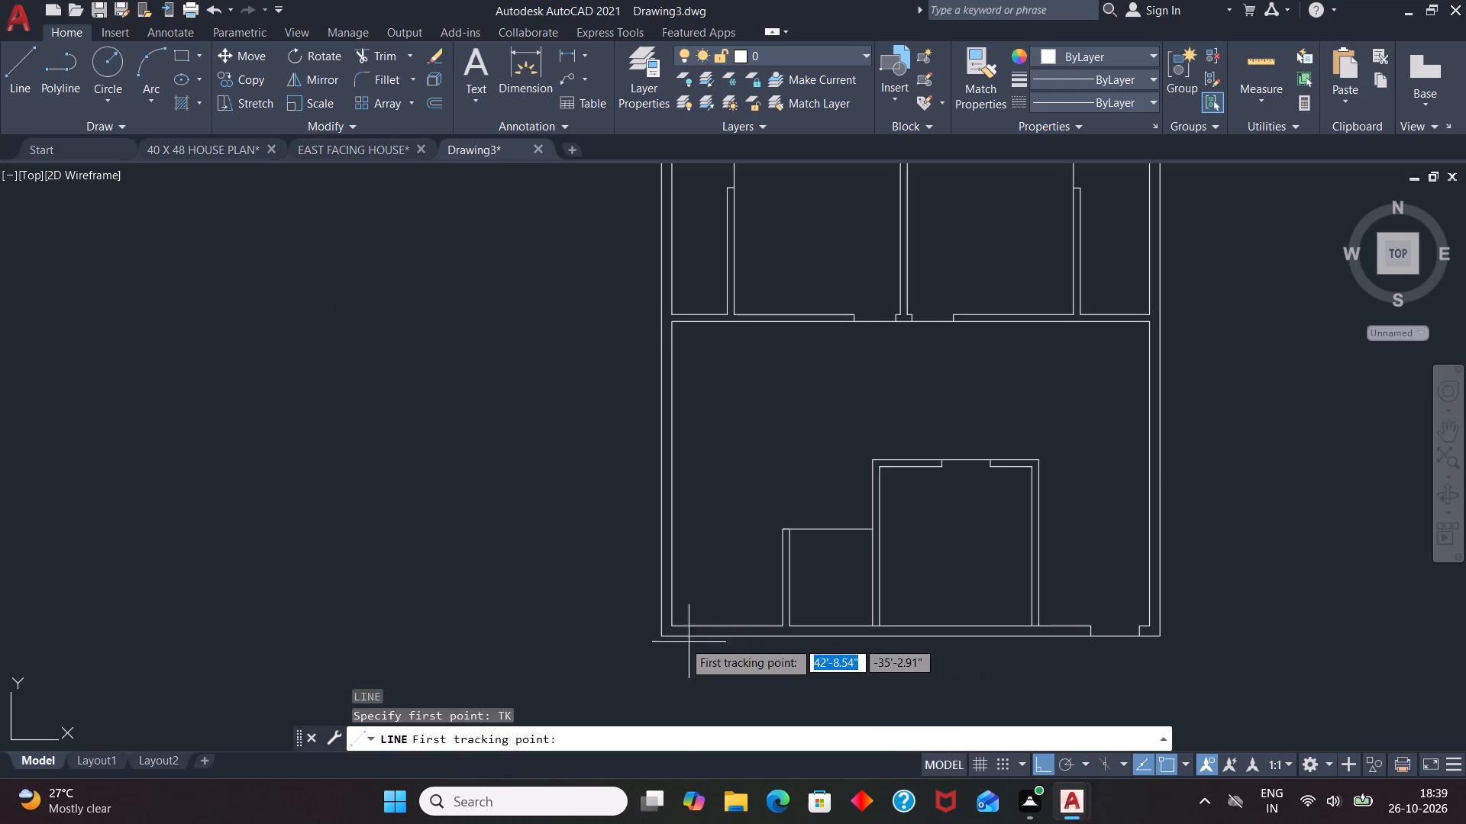
click(673, 629)
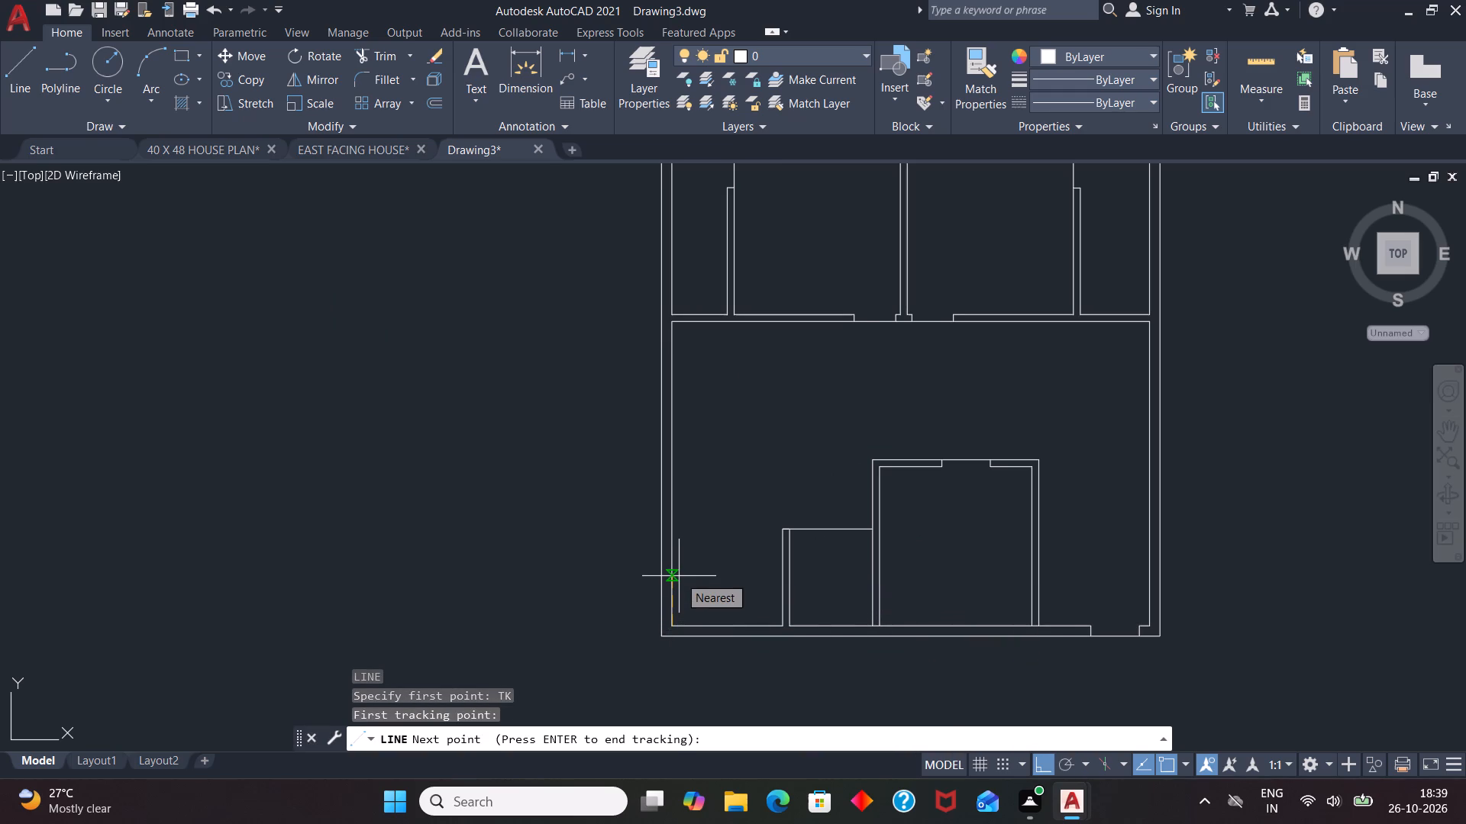
text(2')
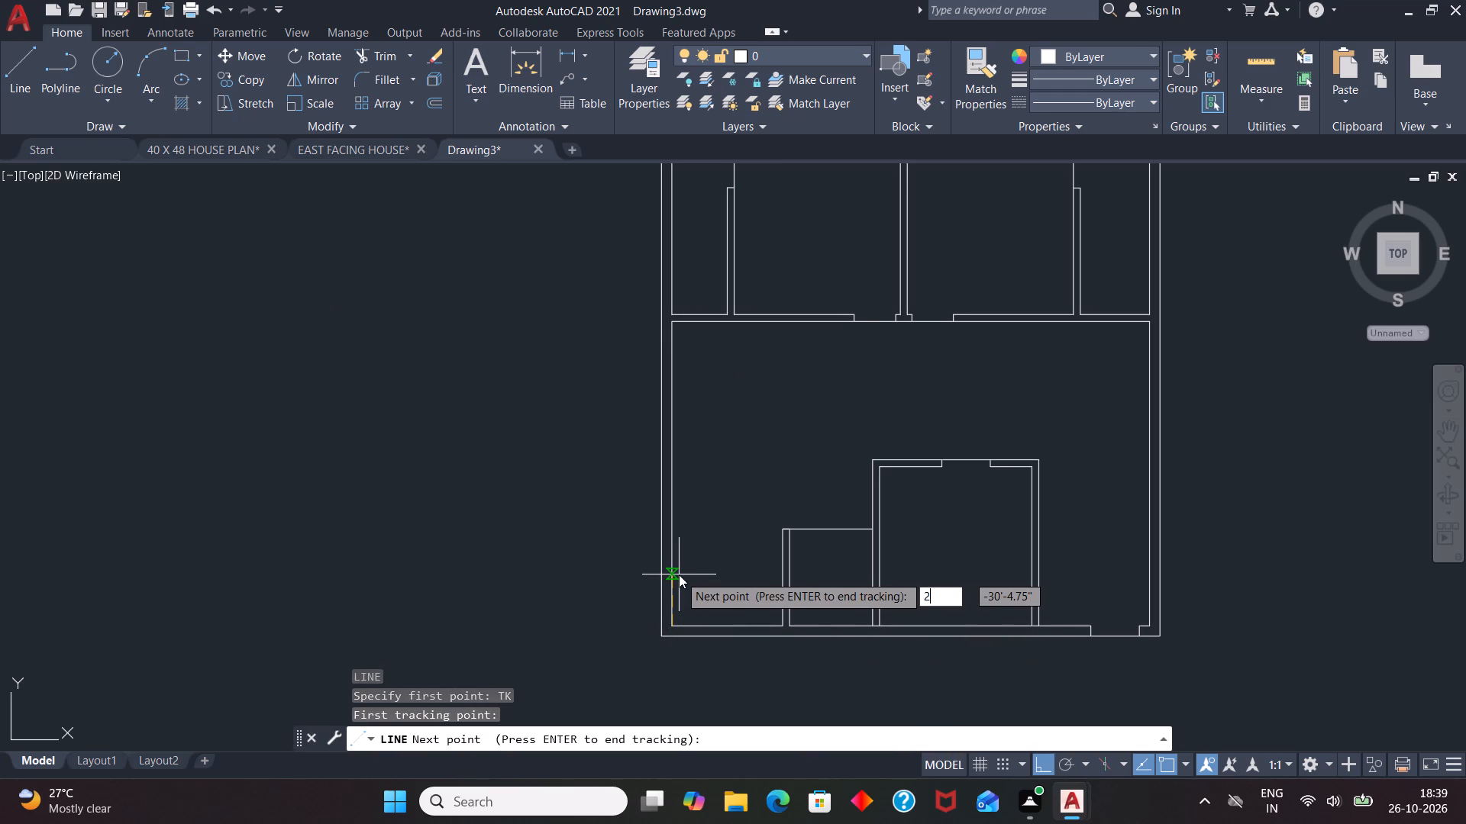
key(Return)
key(Return)
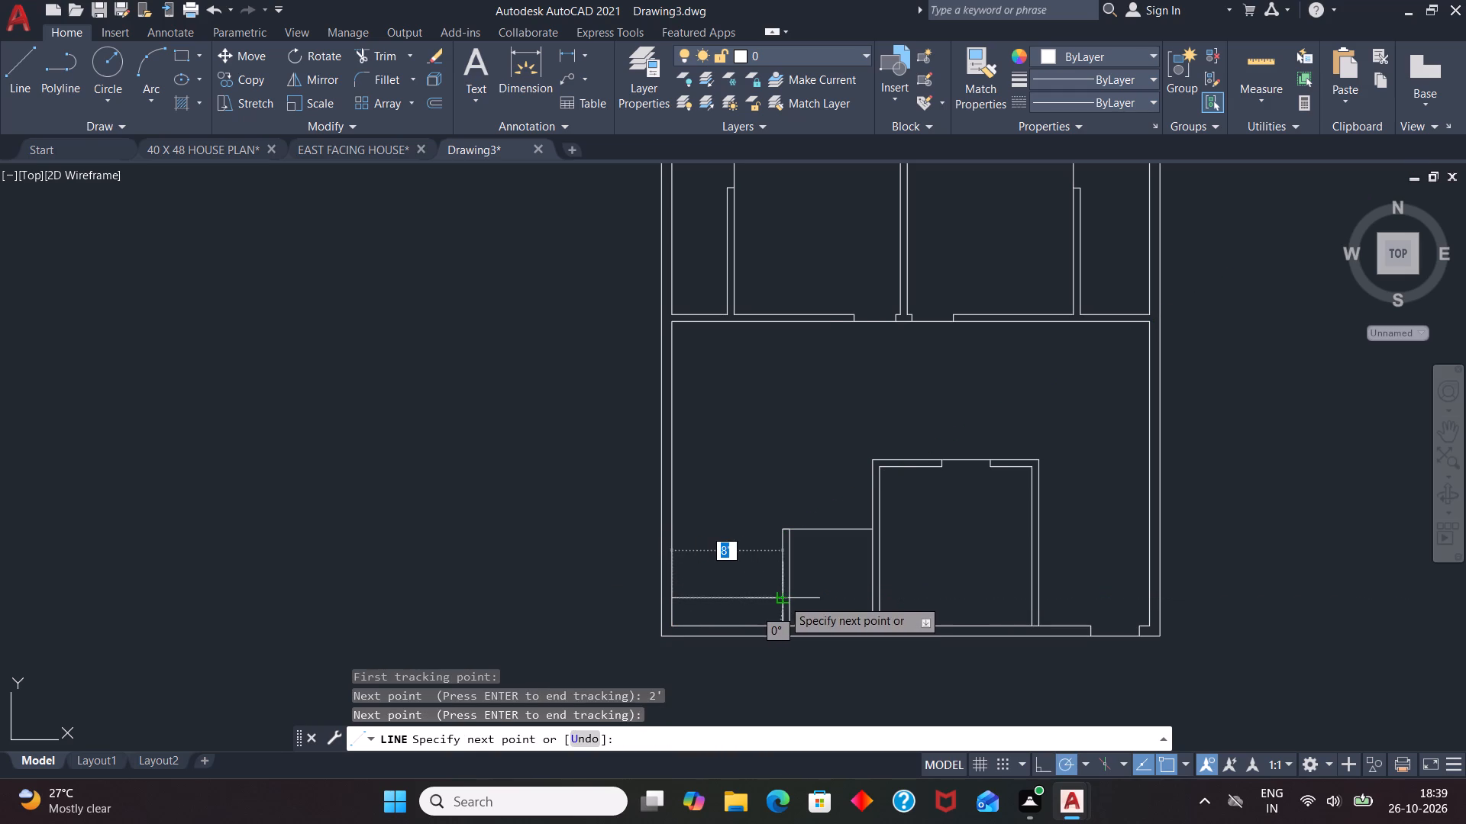
click(783, 598)
key(space)
Draw a rectangle 34" wide and 9" high in the empty space to the right of the floor plan.
scroll(718, 613, down, 1)
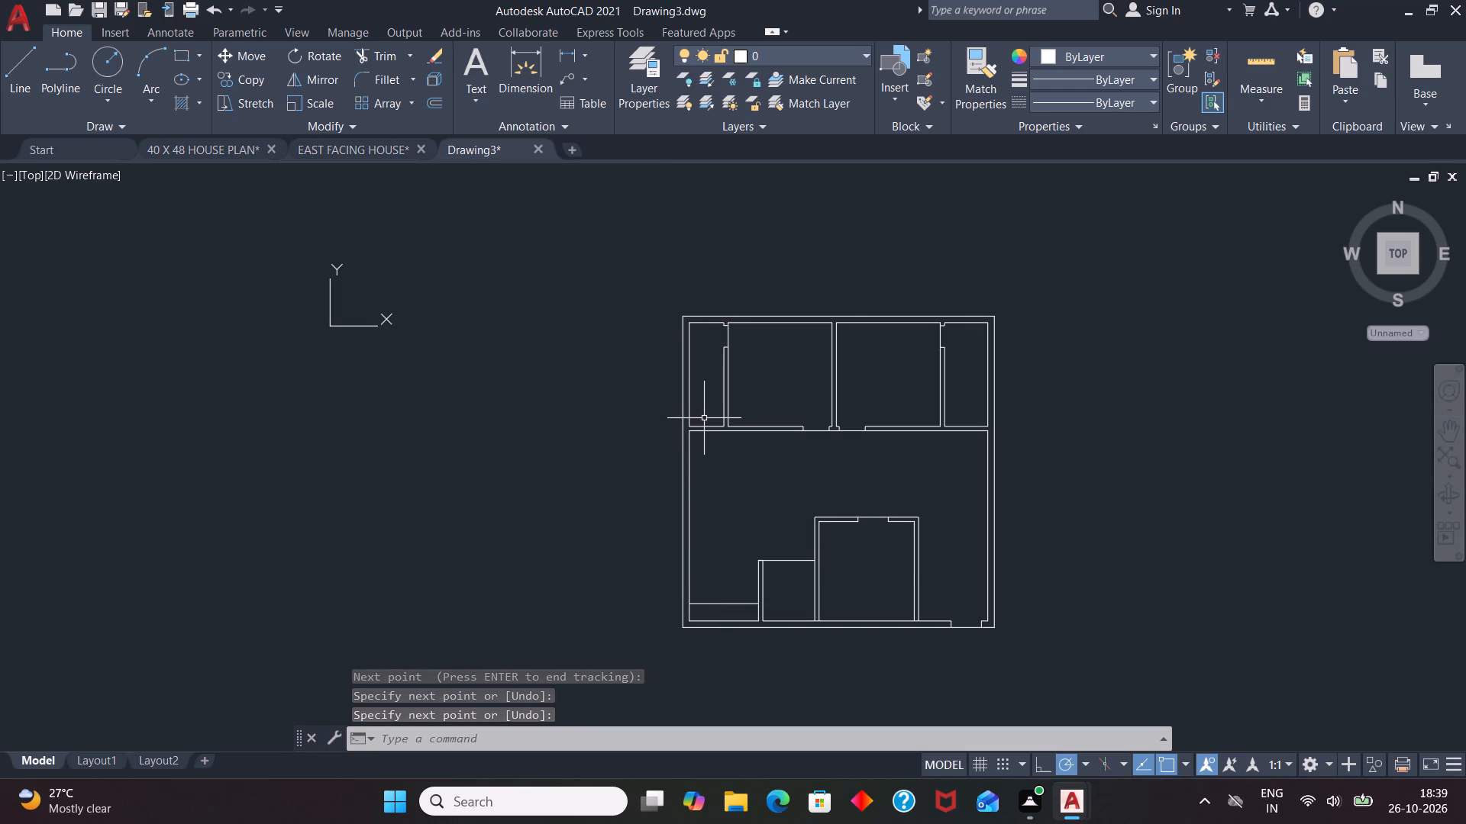
key(r)
text(EC)
key(Return)
click(1061, 352)
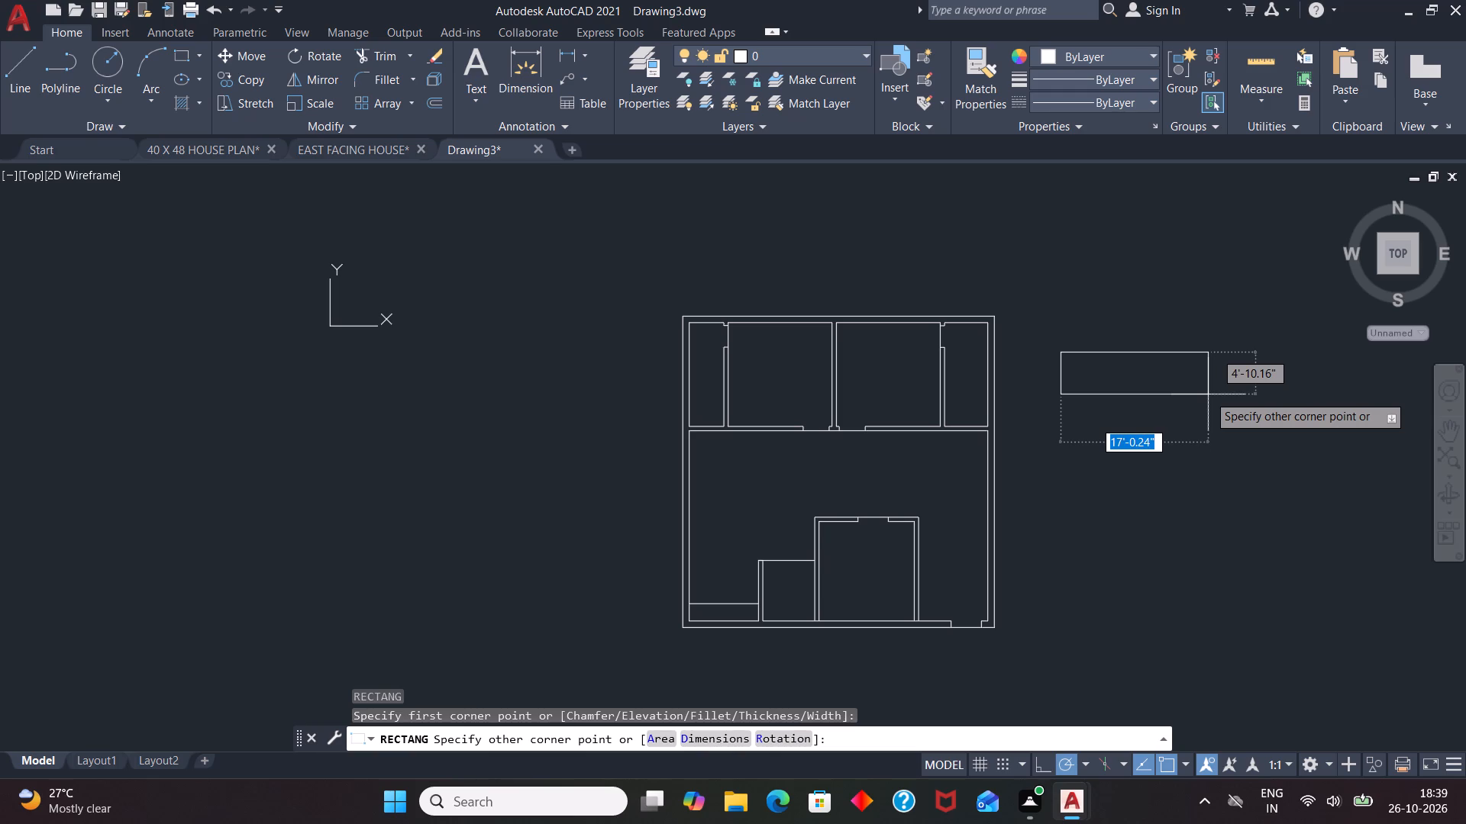
text(34)
key(Tab)
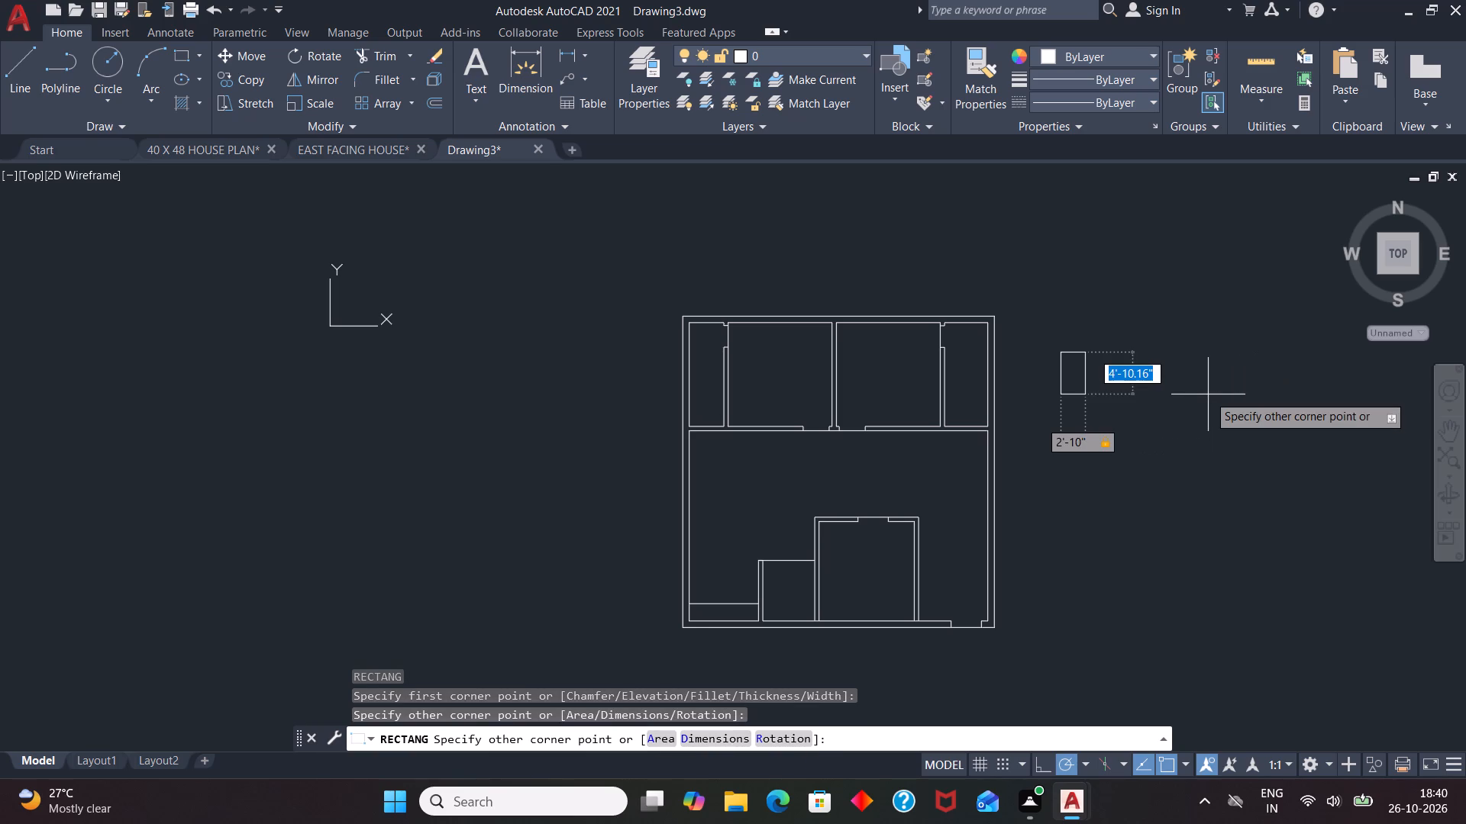
key(9)
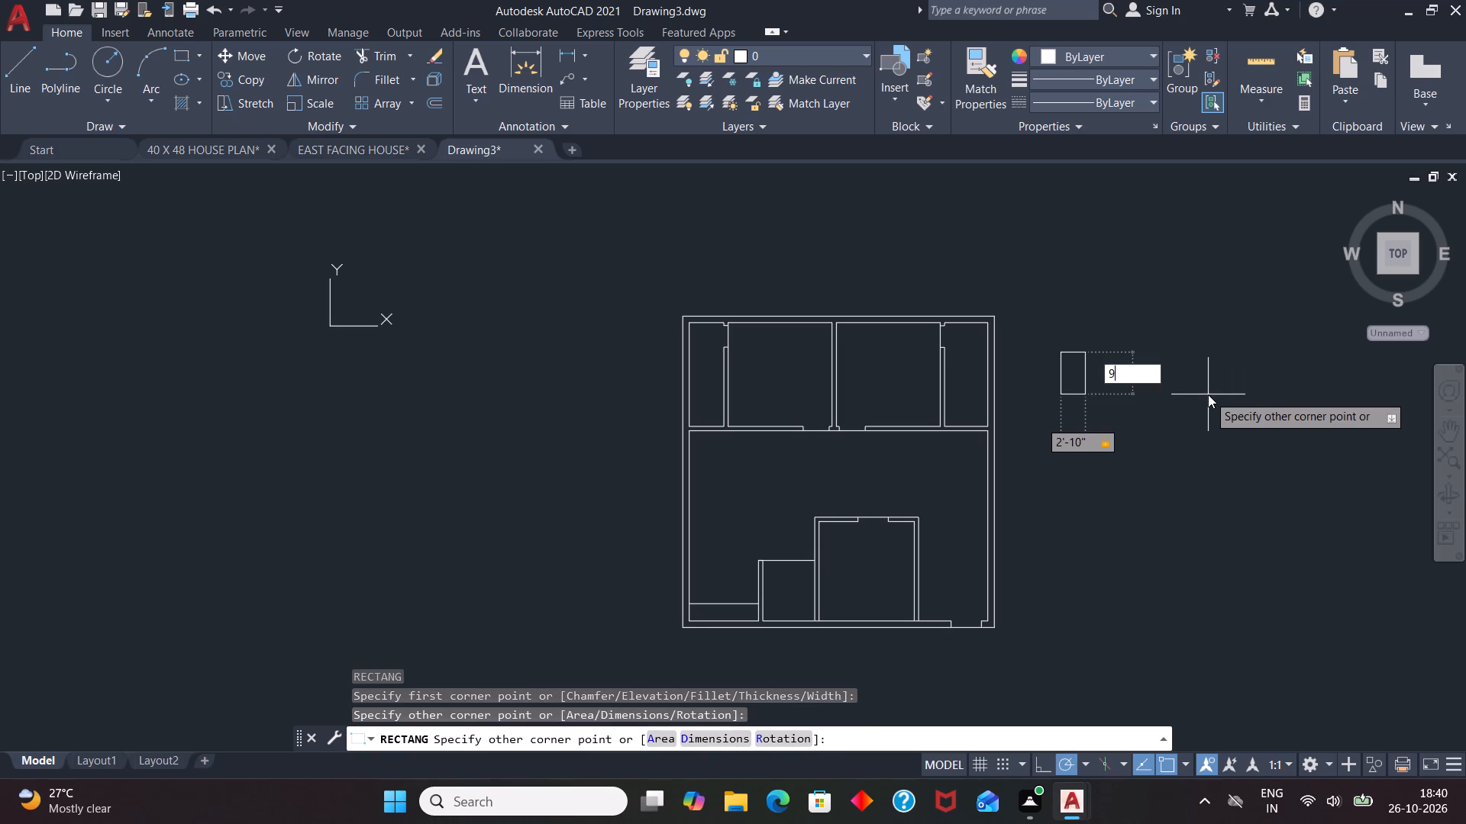
key(Return)
Draw a horizontal centre line through the 34" by 9" rectangle, joining the midpoints of its short sides.
key(l)
key(Return)
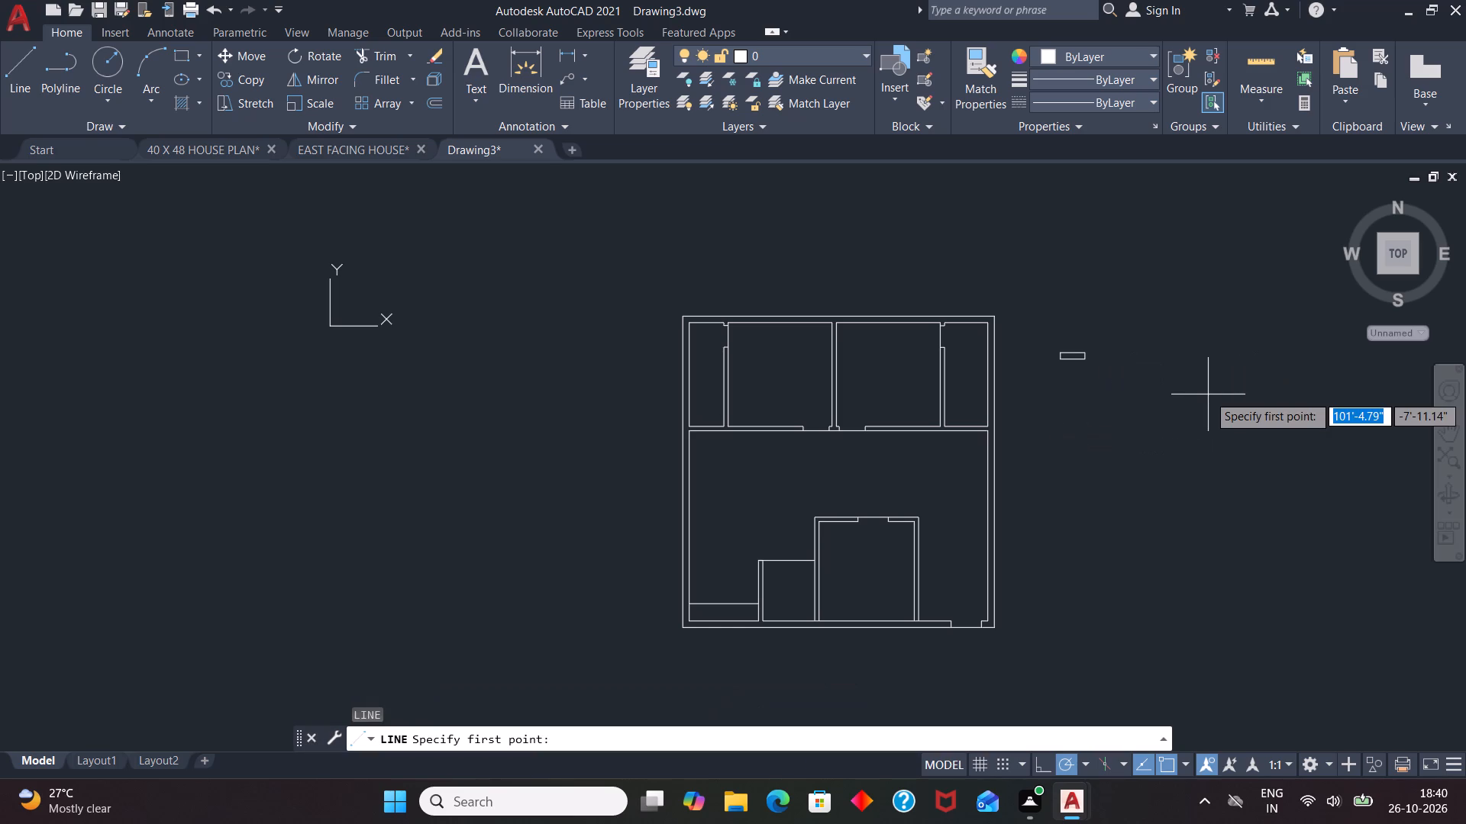
scroll(1061, 348, up, 4)
click(1054, 391)
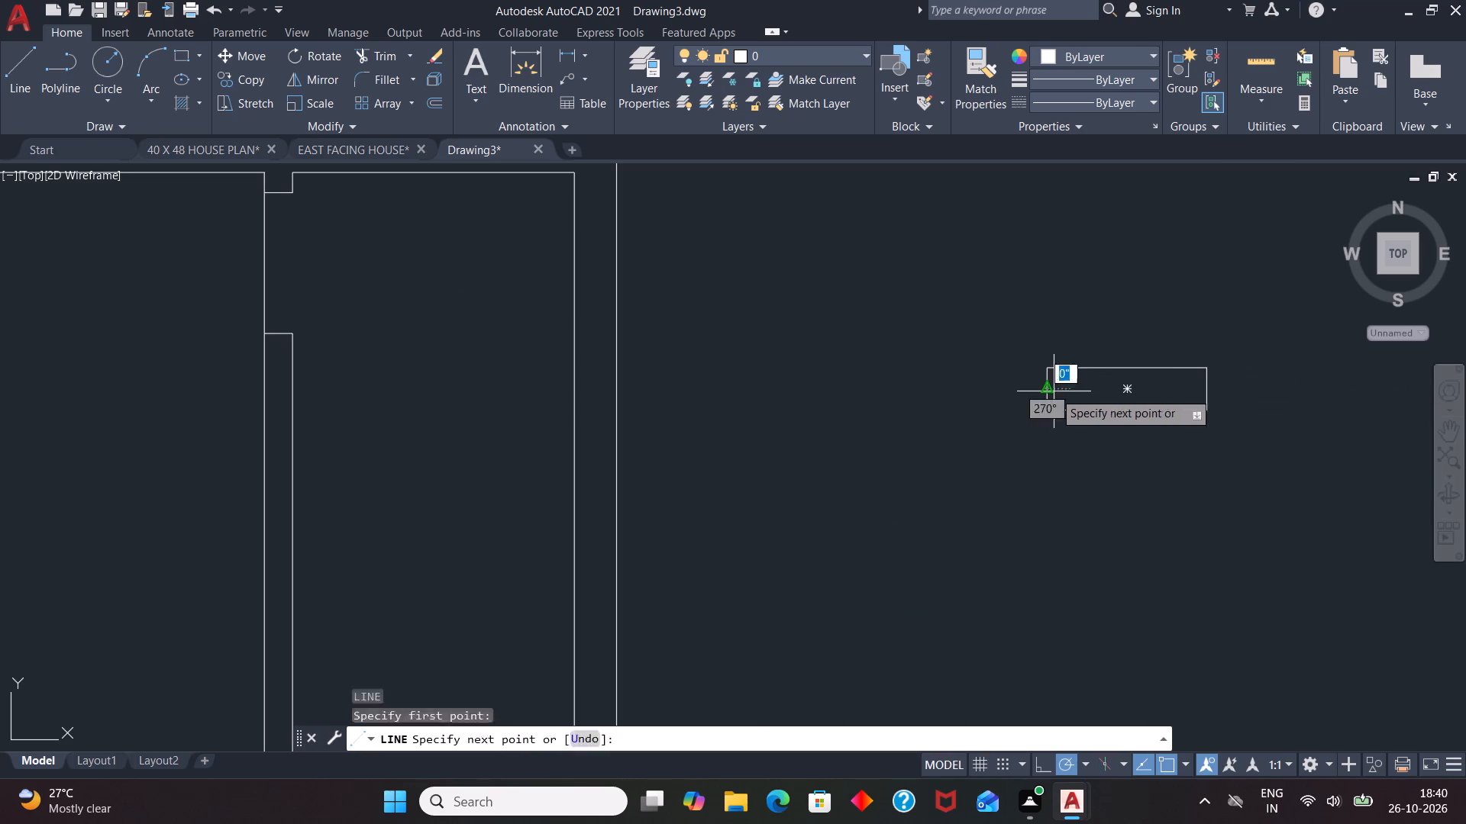
click(1209, 390)
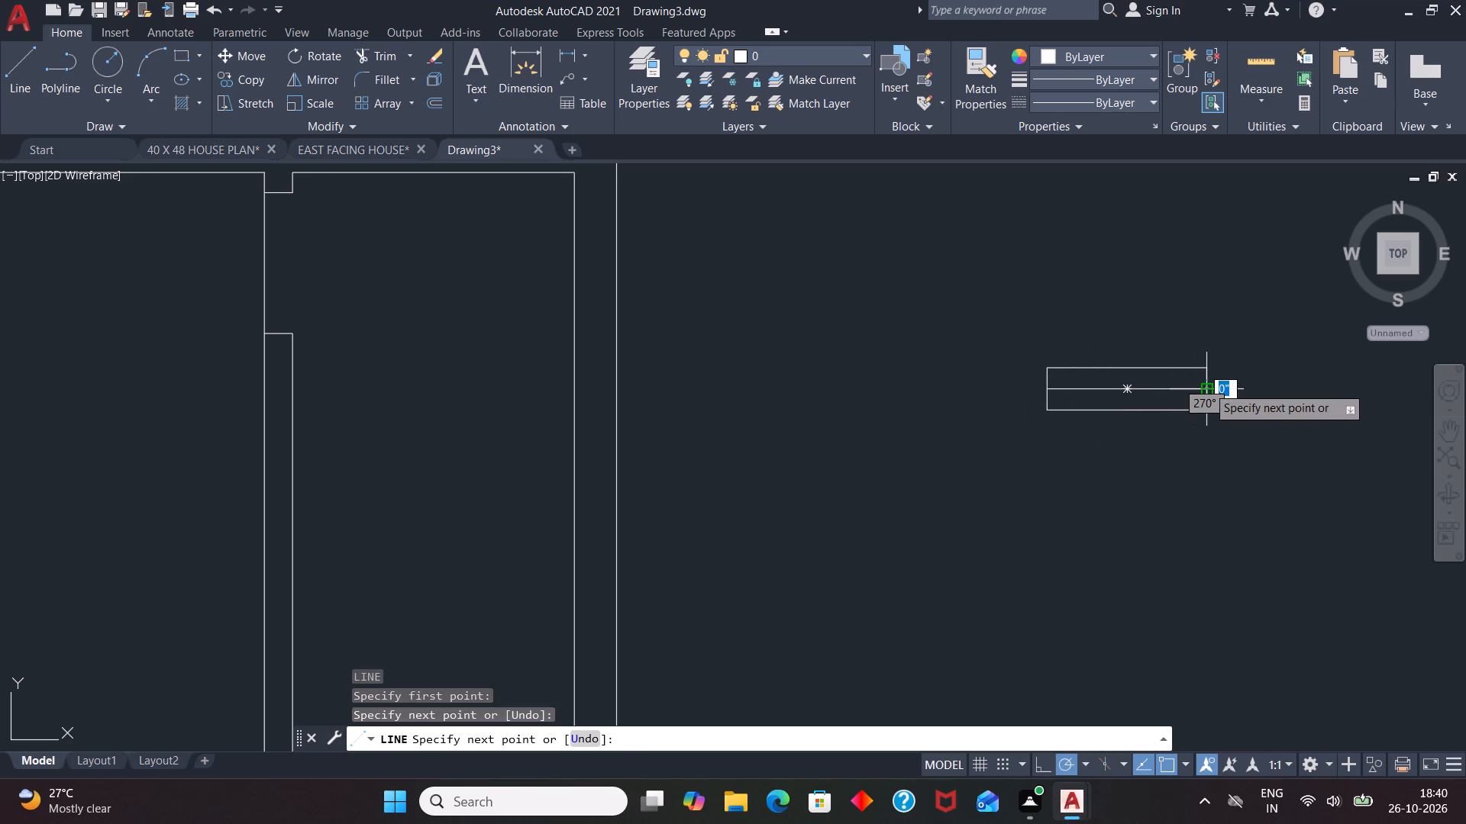
key(space)
Group the rectangle and its centre line as one window symbol.
drag(1250, 408, 1022, 427)
key(g)
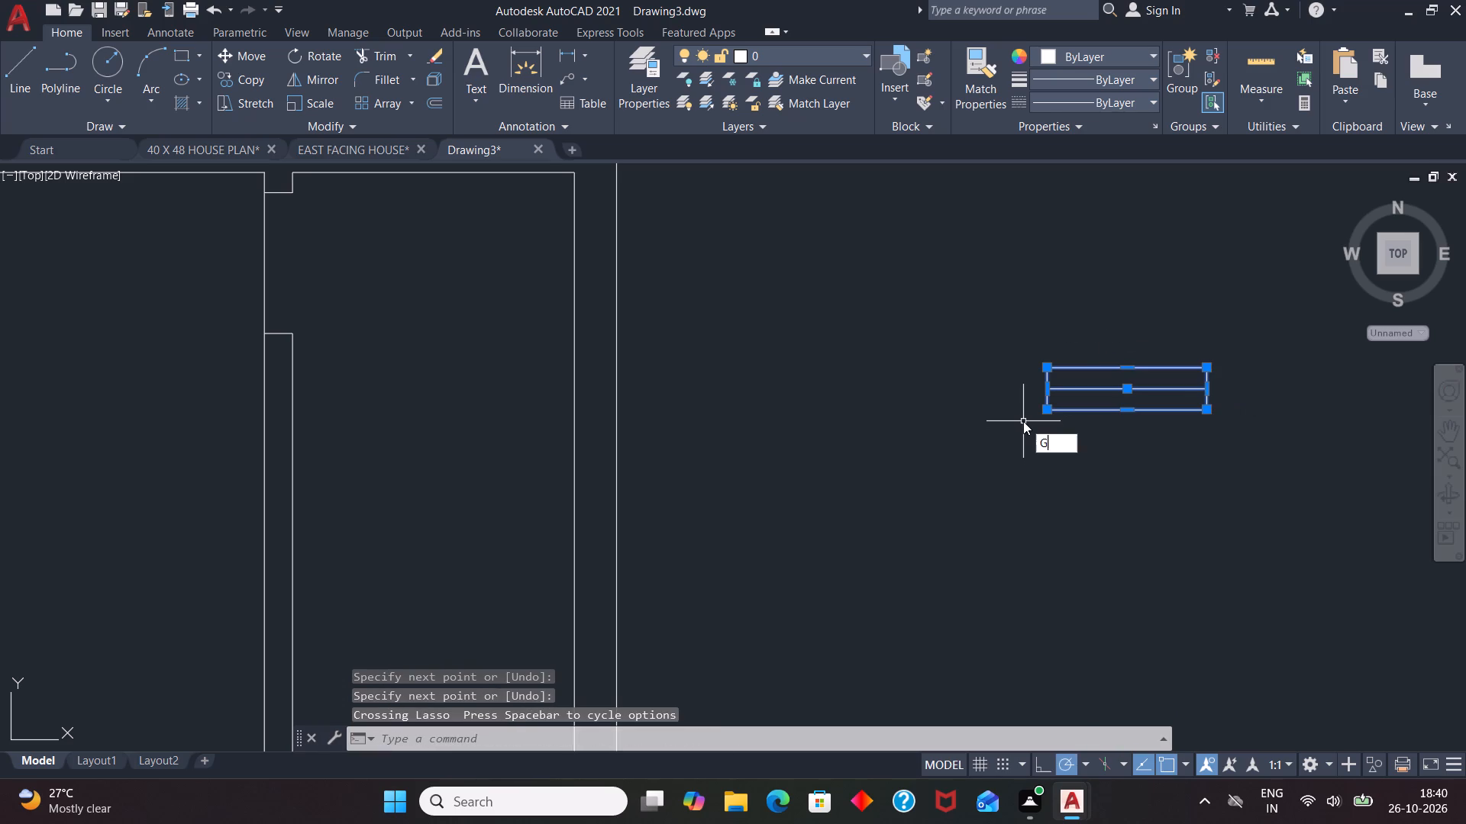
key(Return)
Copy the window symbol by its upper-right corner into the top outer wall, once above each of the two large upper rooms.
scroll(1061, 421, down, 2)
click(1112, 411)
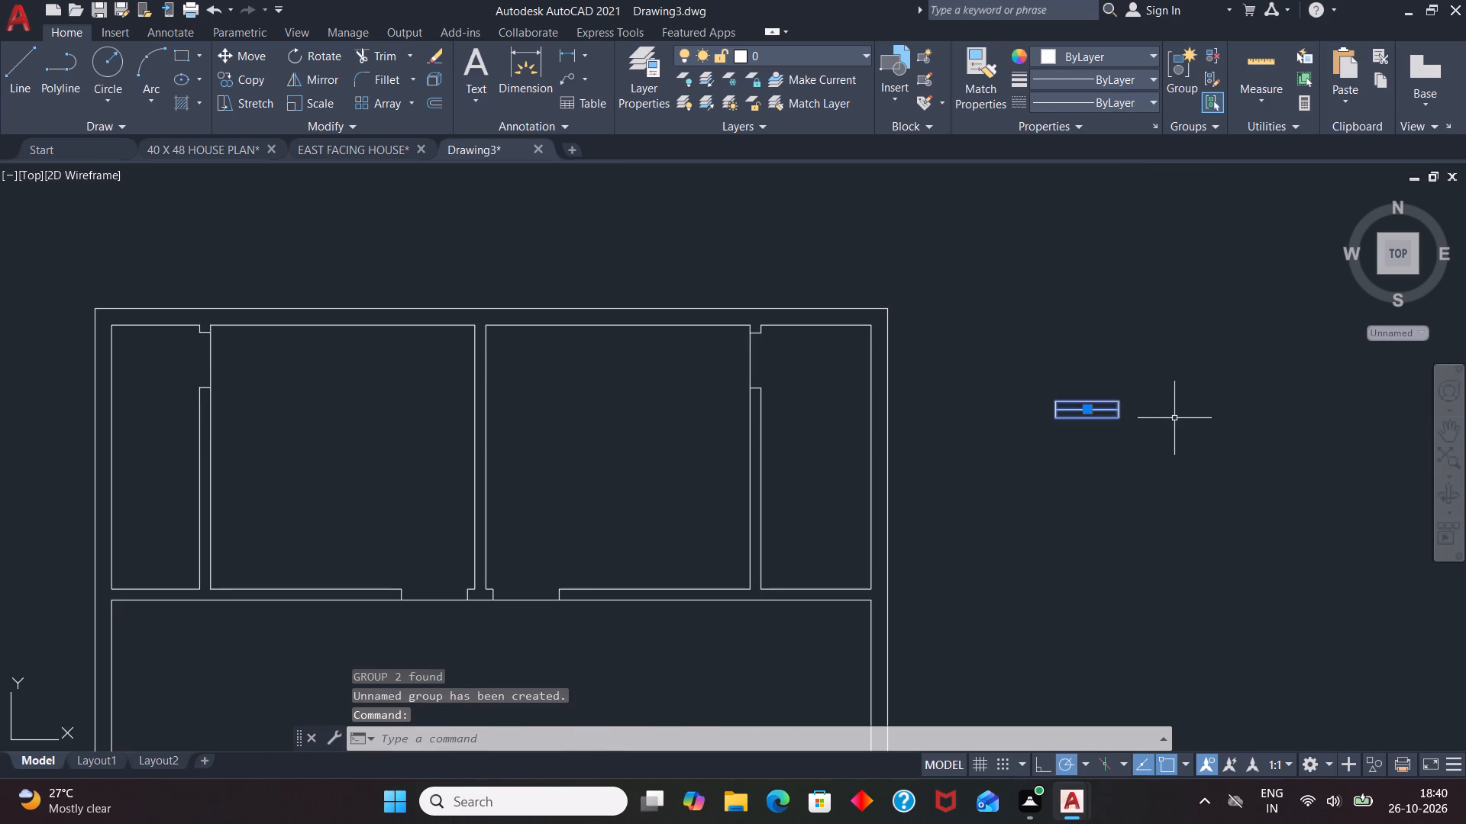
text(CO)
key(Return)
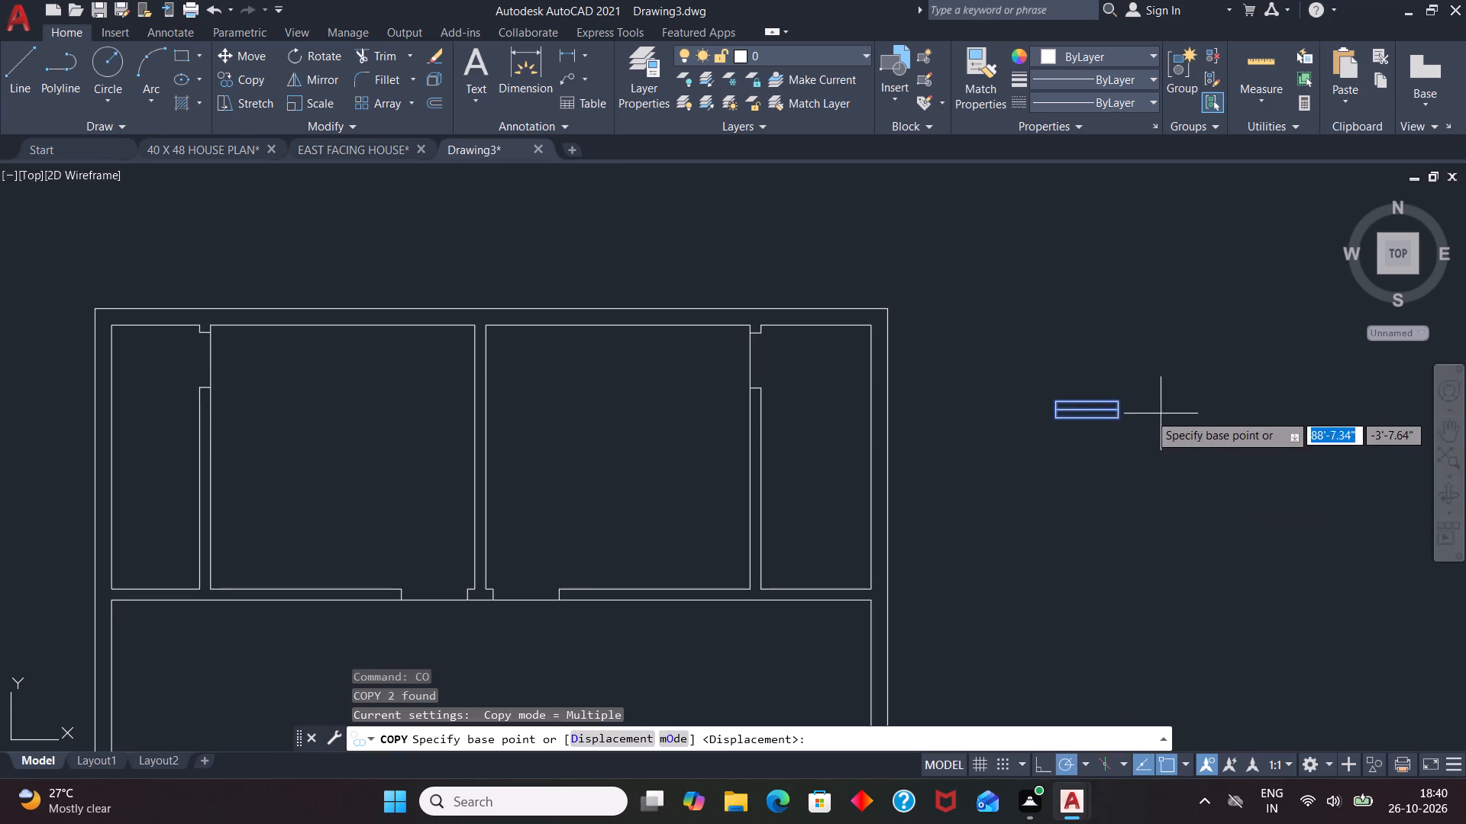
click(1116, 402)
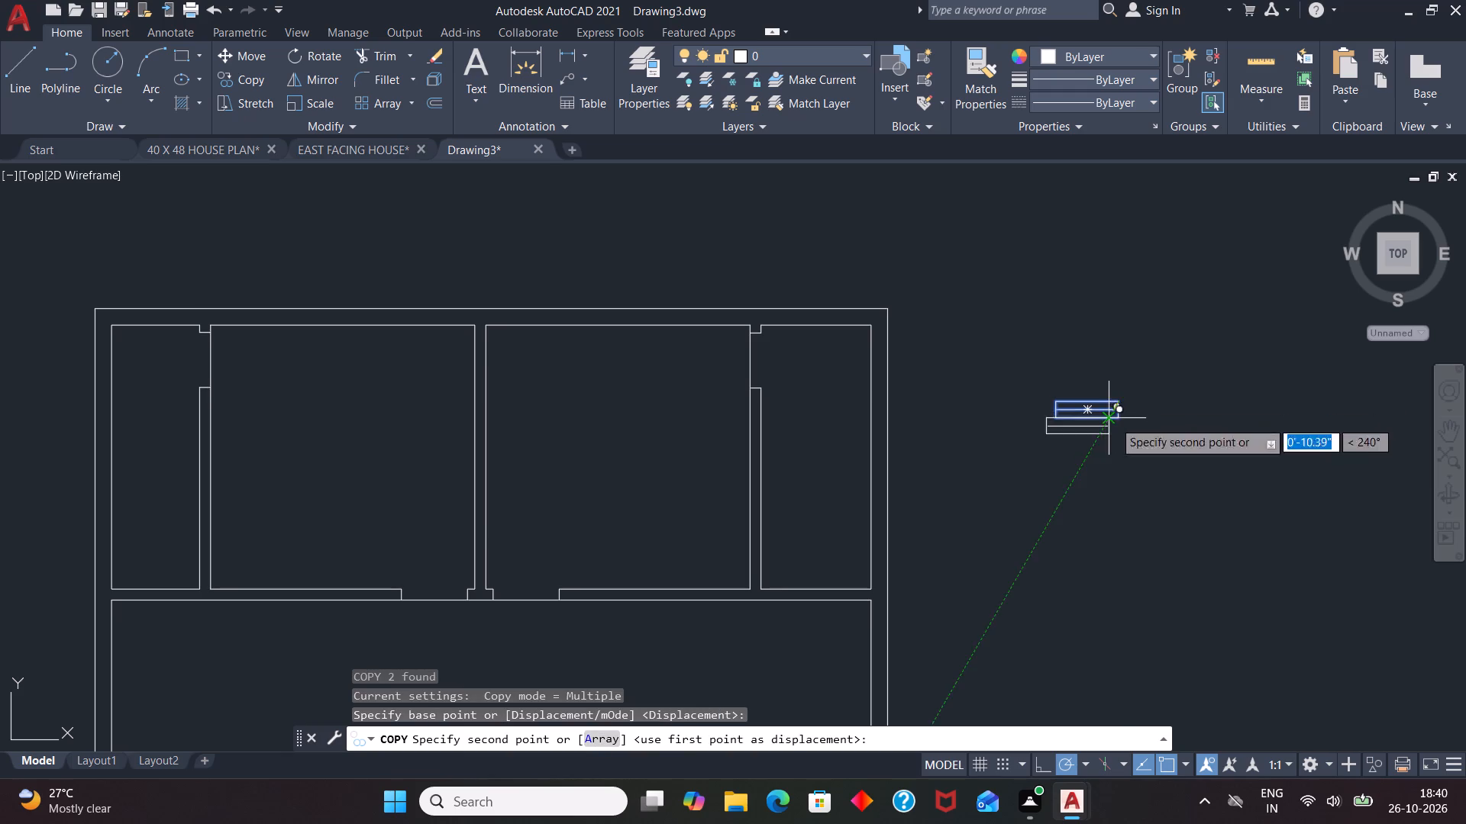
scroll(1119, 429, down, 2)
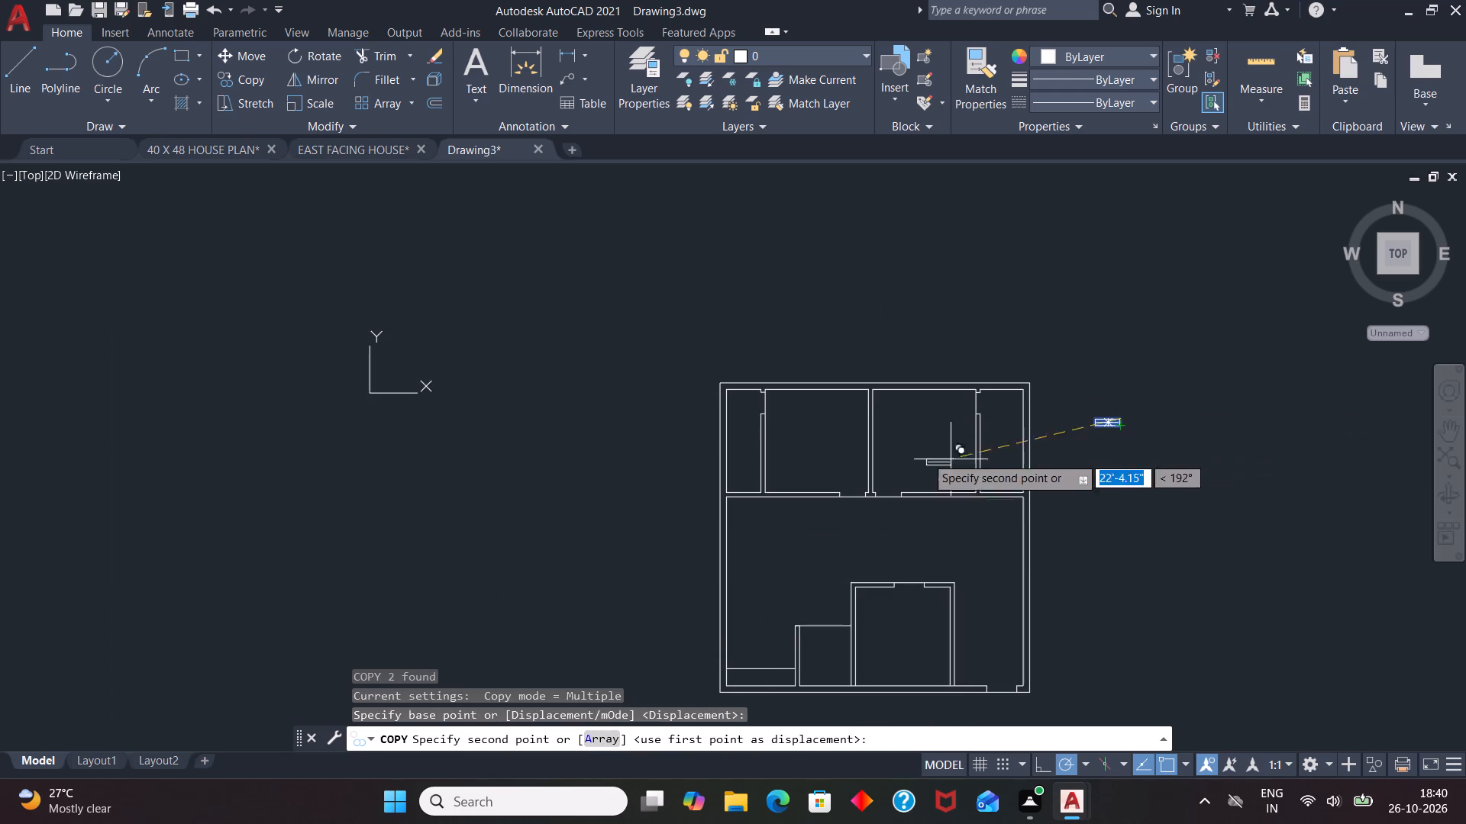
scroll(835, 373, up, 4)
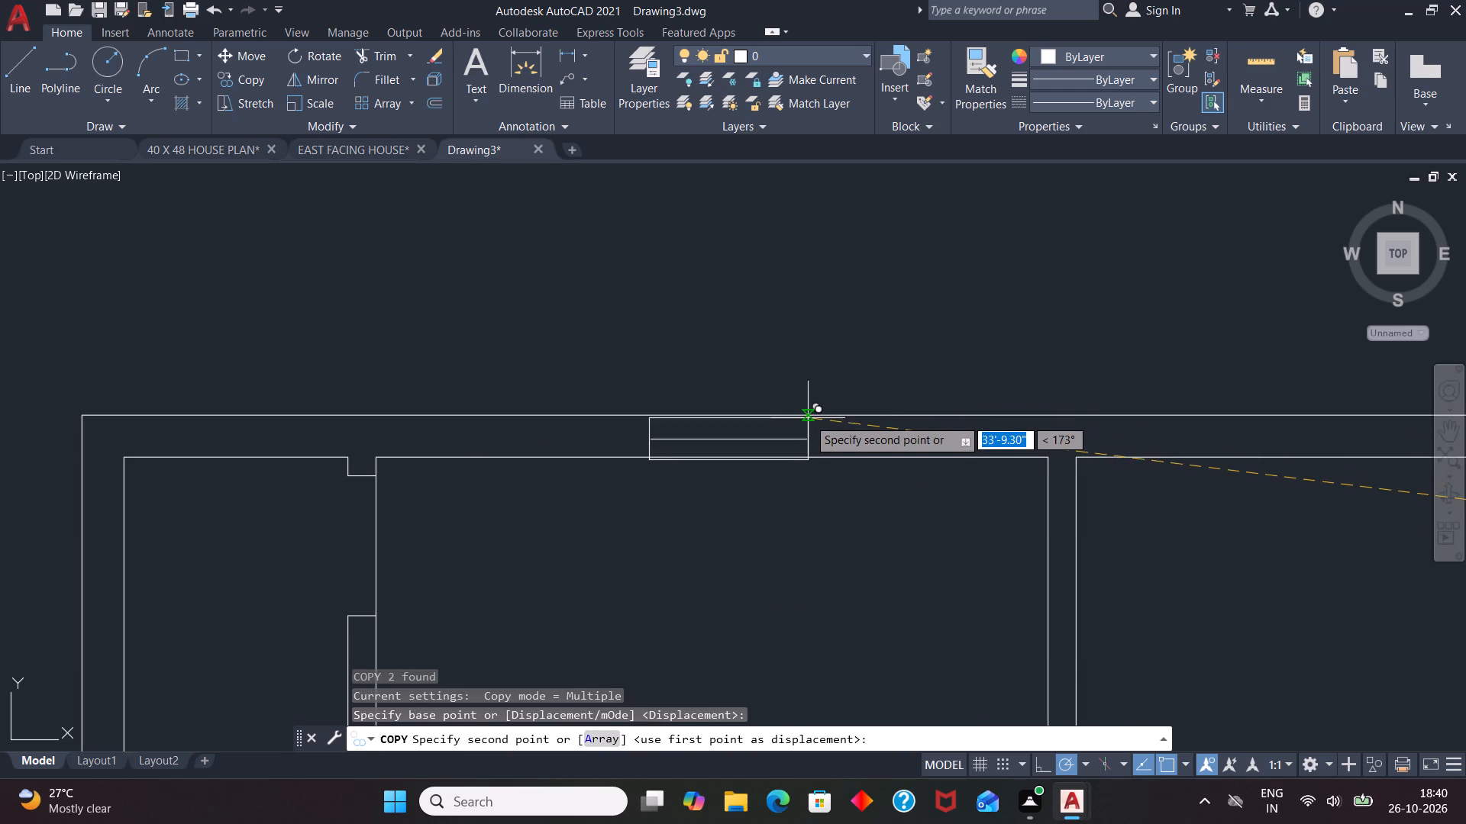
scroll(809, 414, up, 3)
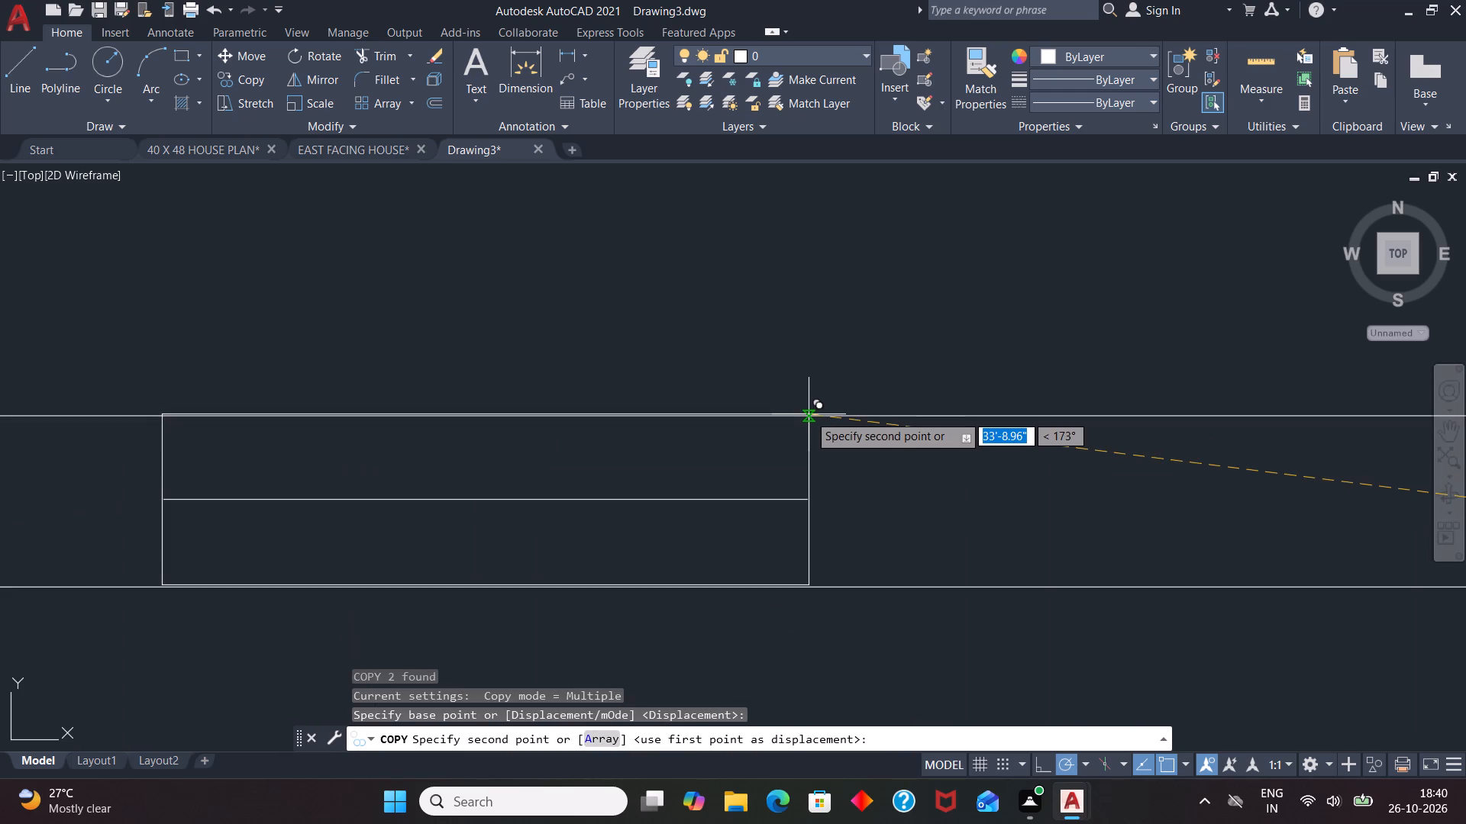
click(810, 417)
scroll(686, 407, down, 3)
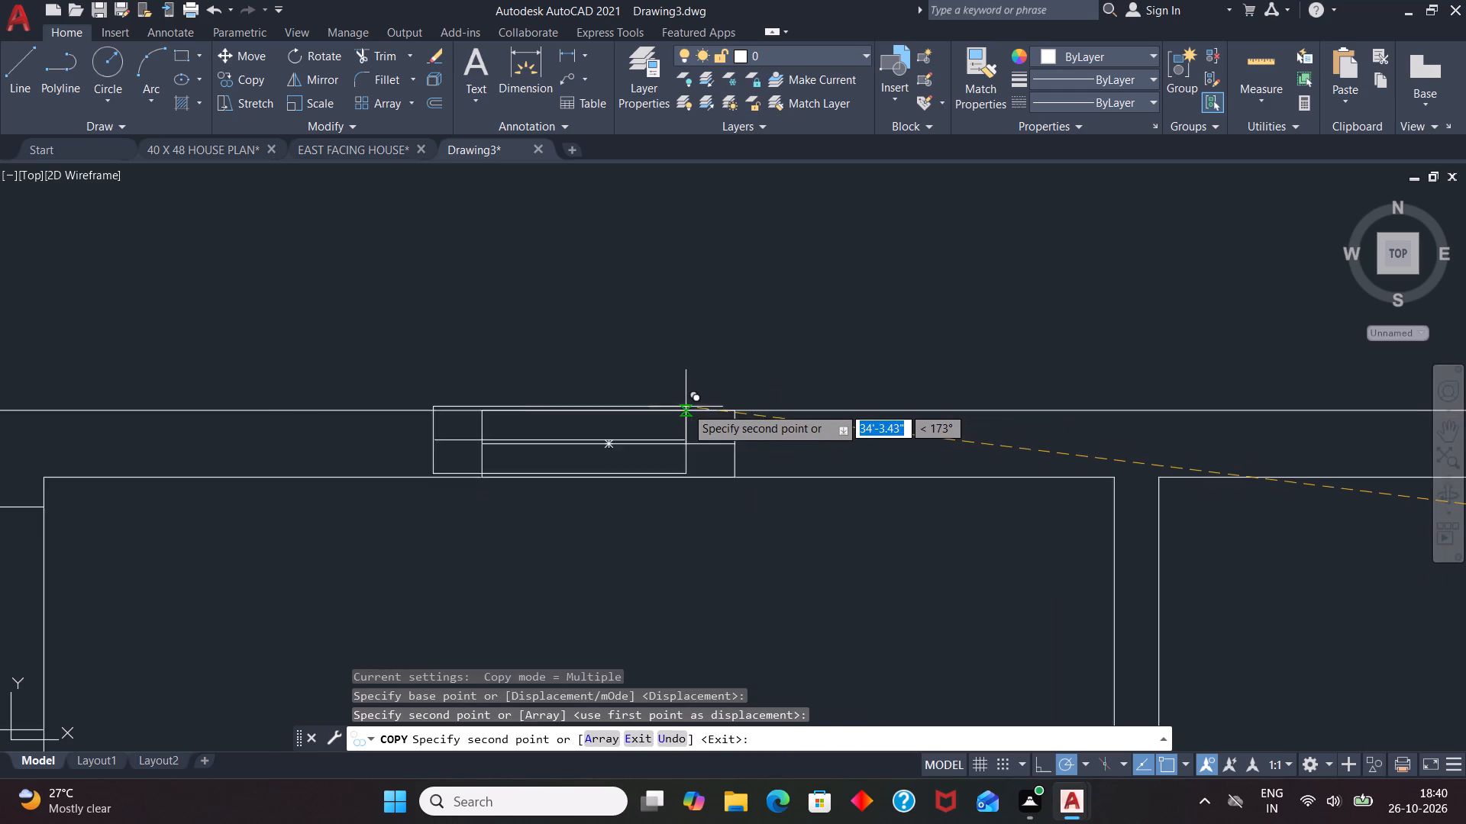
scroll(652, 409, down, 2)
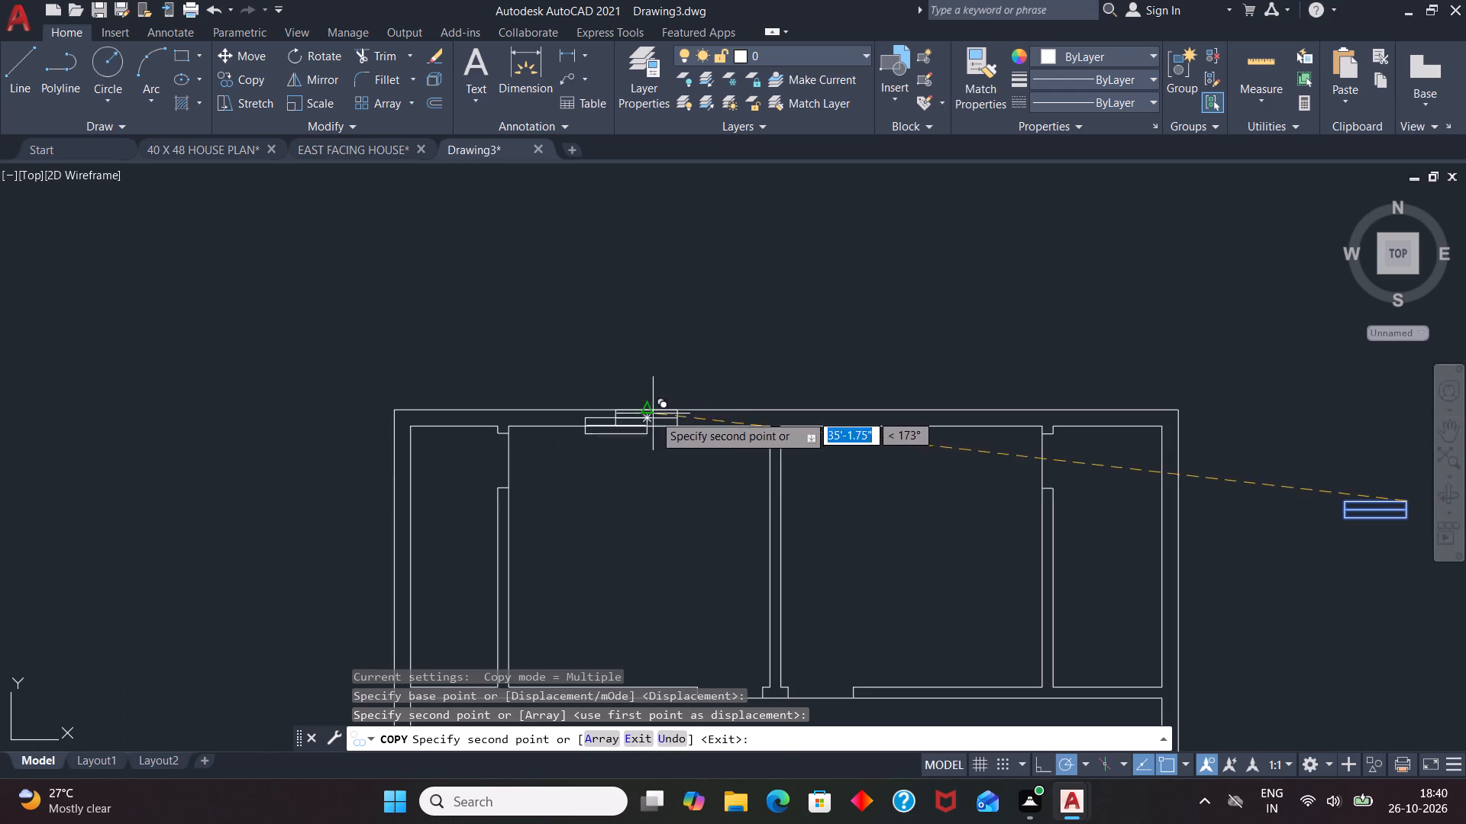
scroll(940, 410, up, 4)
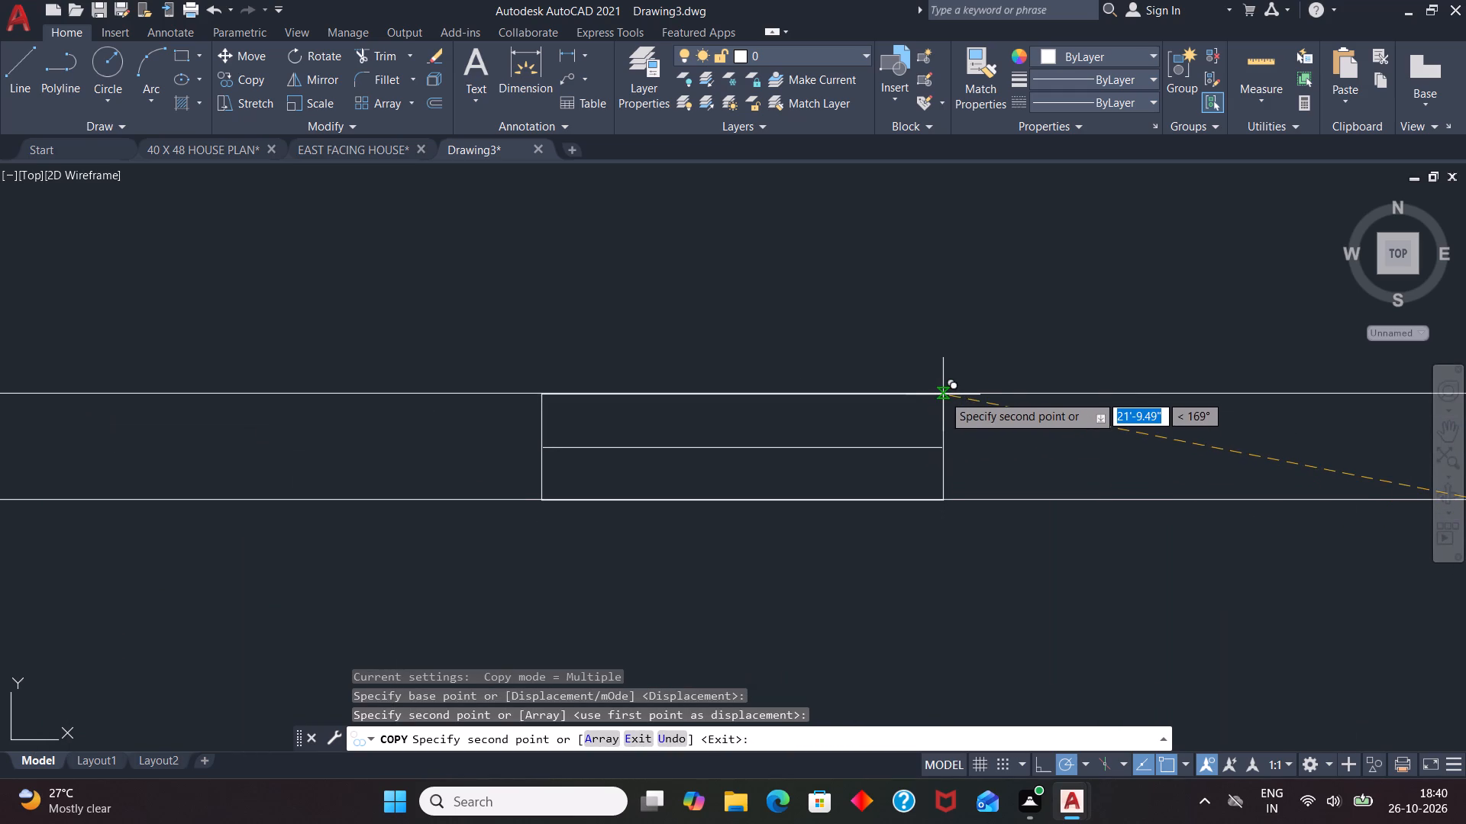
click(943, 394)
Place another copy of the window symbol in the bottom outer wall of the lower room.
scroll(918, 368, down, 4)
scroll(1007, 321, down, 2)
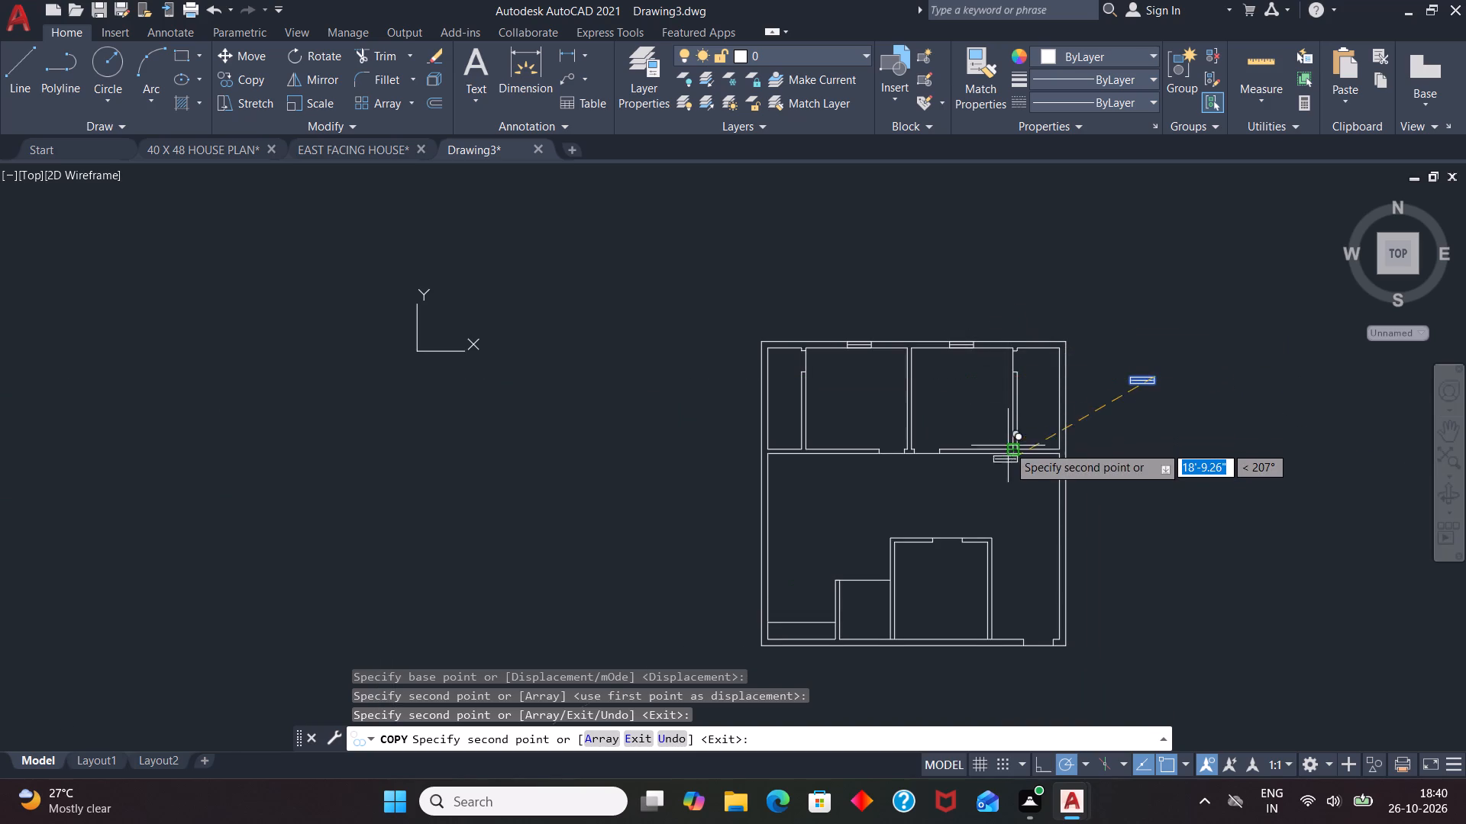
scroll(938, 651, up, 3)
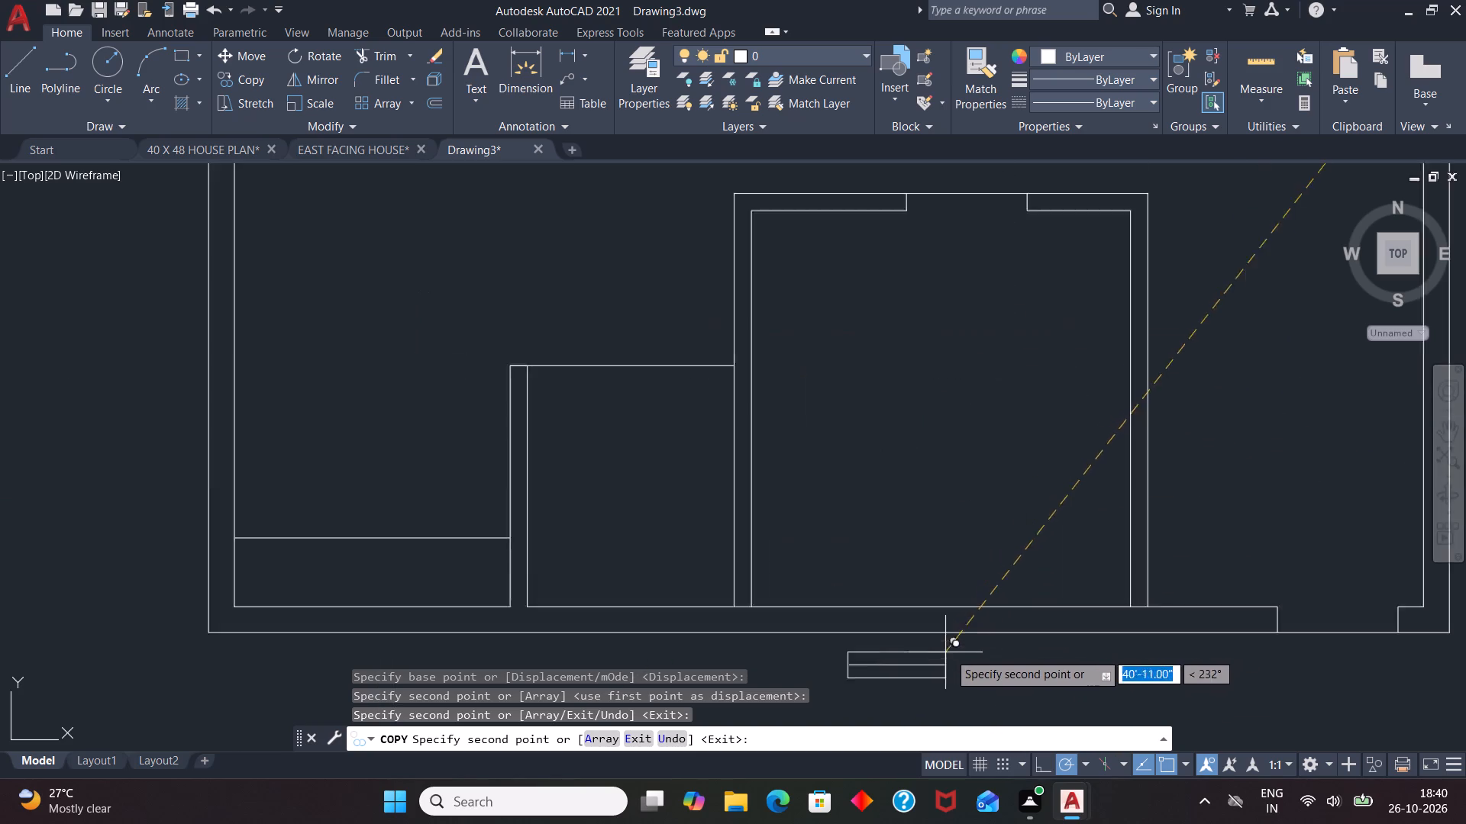
scroll(949, 652, up, 1)
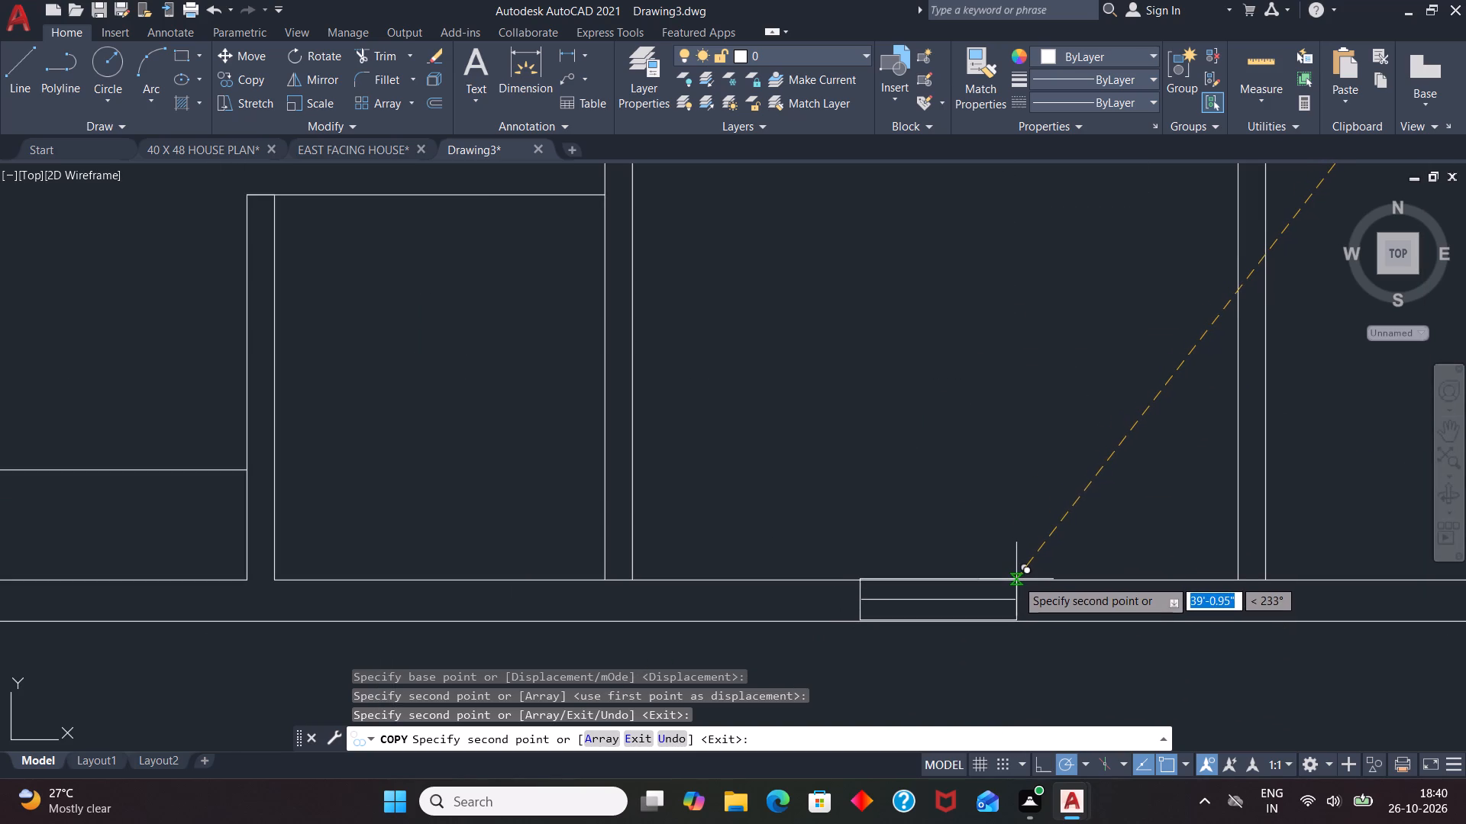
click(1016, 579)
scroll(1022, 502, down, 4)
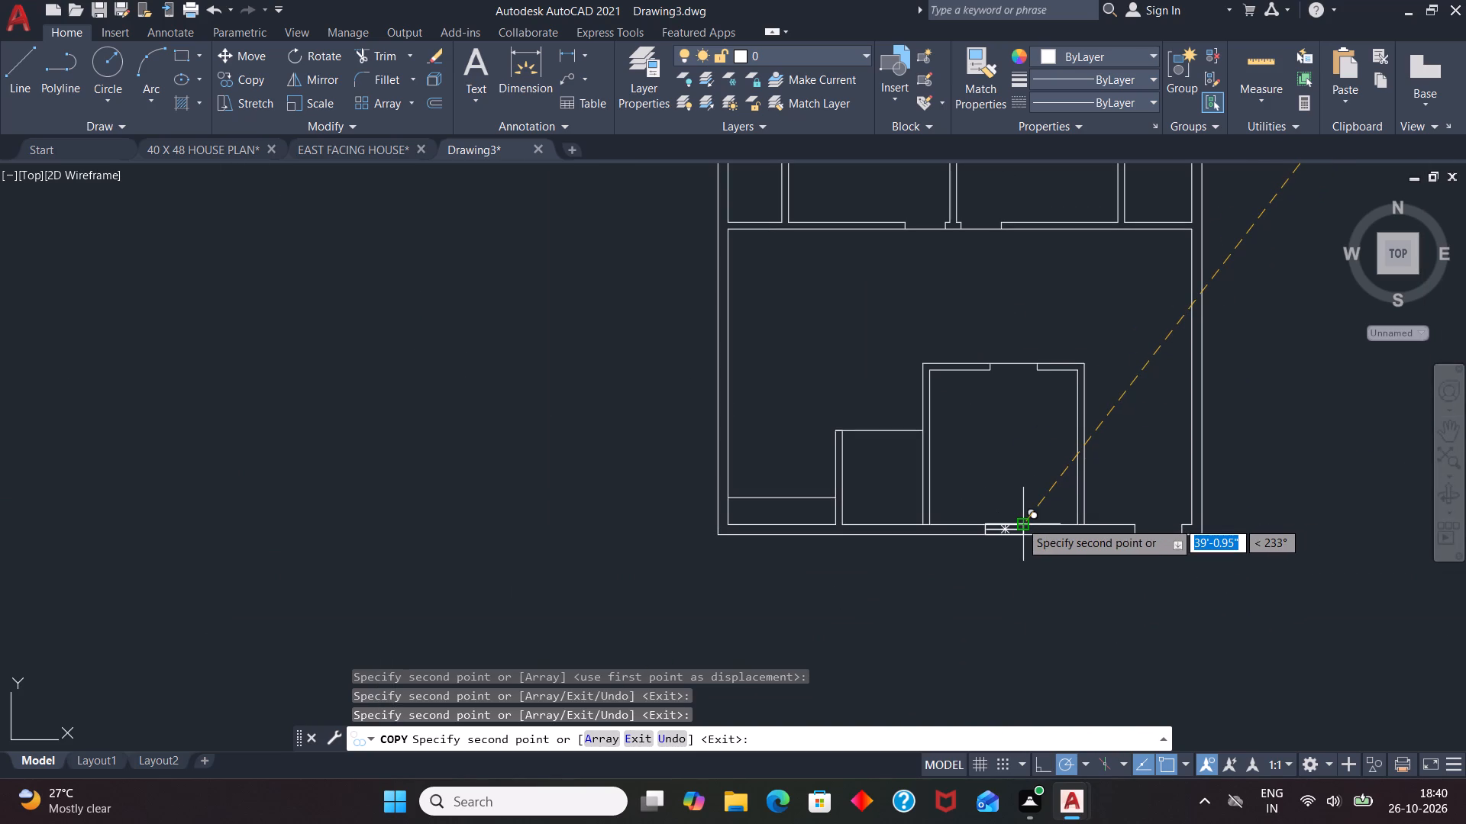
Place two more window symbol copies in the bottom outer wall, below the small lower room and the narrow space at the lower-left corner.
scroll(880, 535, up, 2)
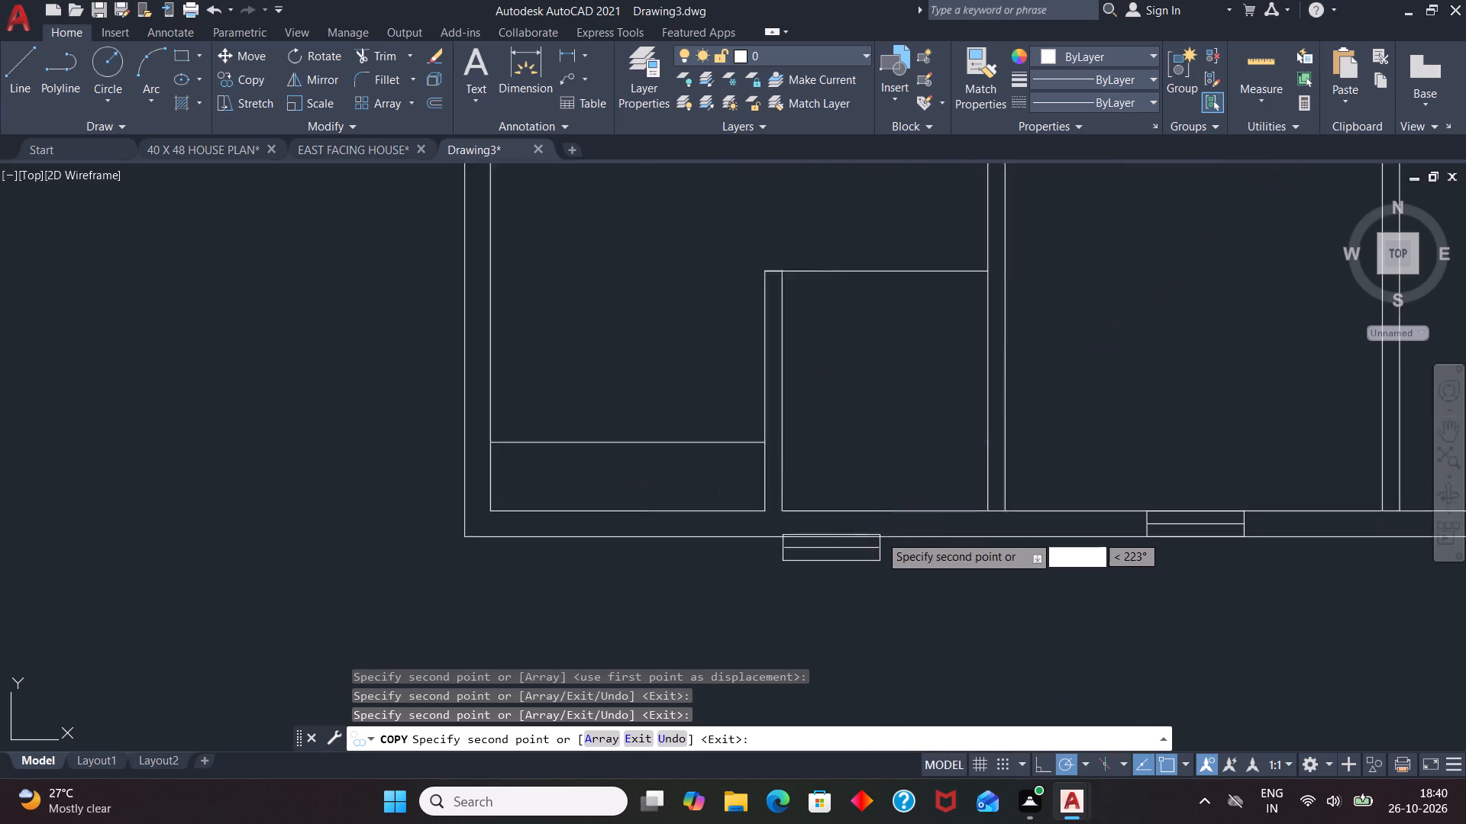
scroll(881, 535, up, 3)
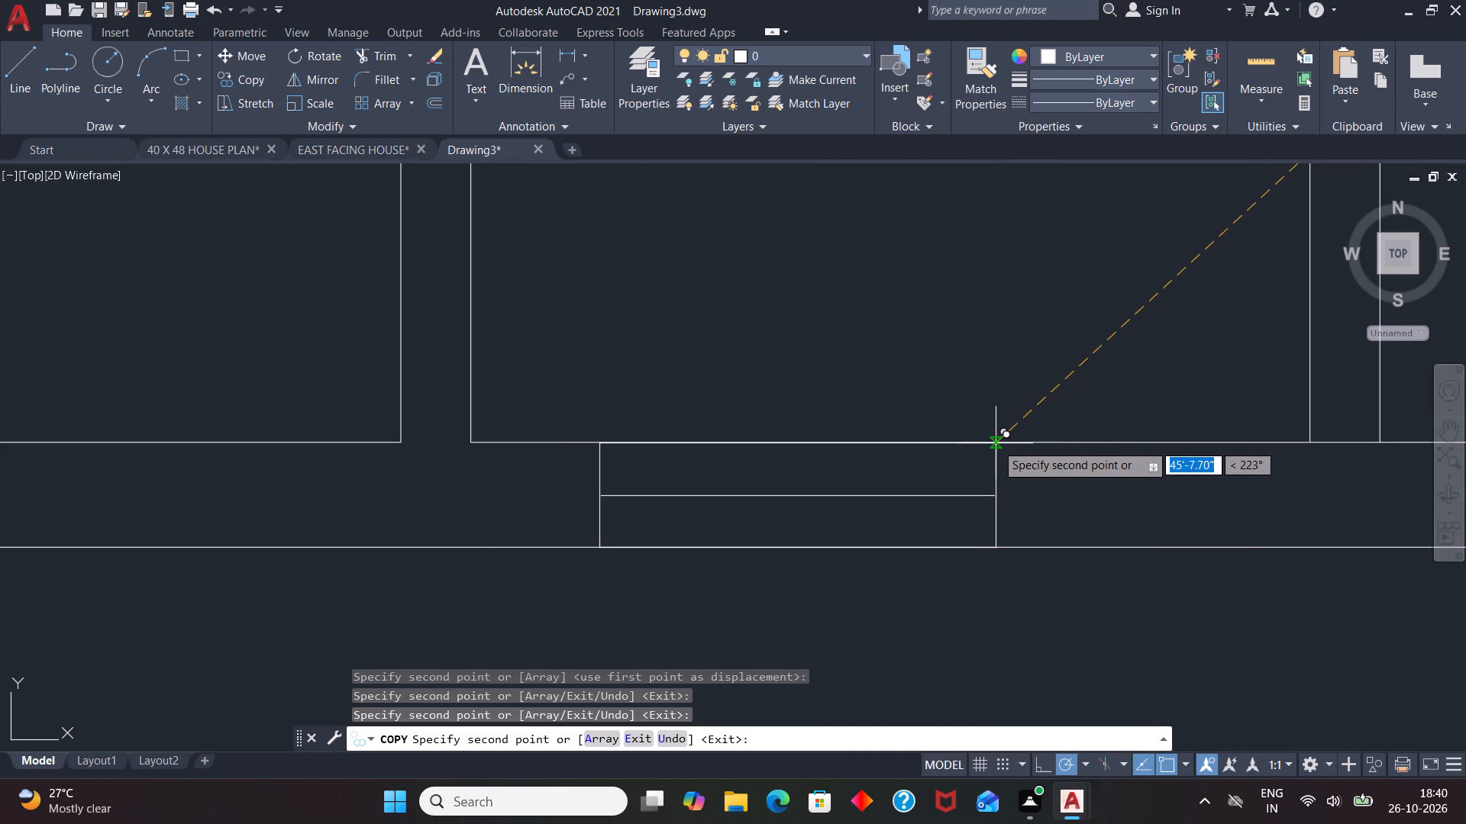
click(996, 443)
scroll(1064, 428, down, 1)
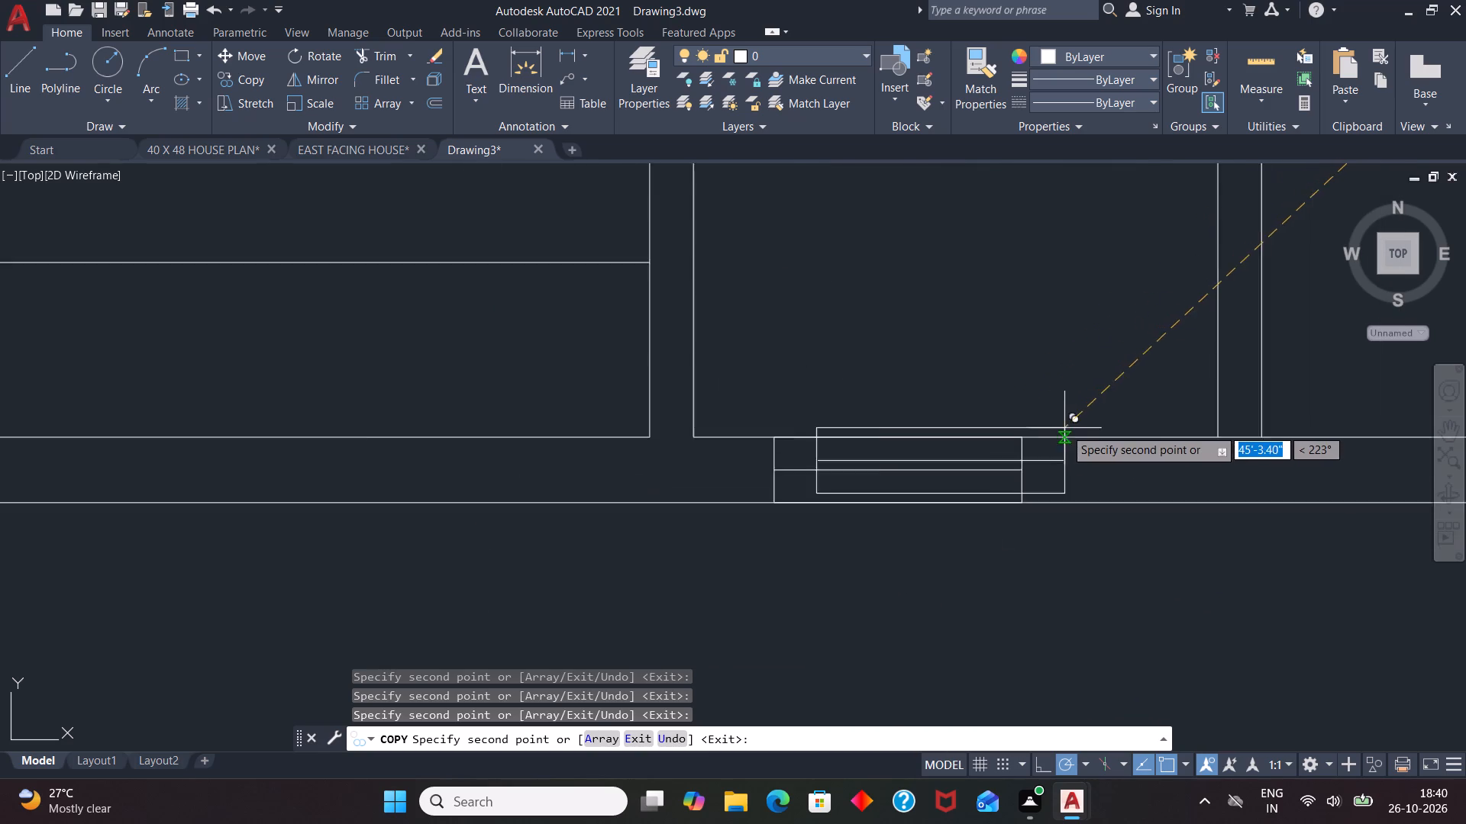
scroll(1064, 429, down, 1)
scroll(633, 446, up, 3)
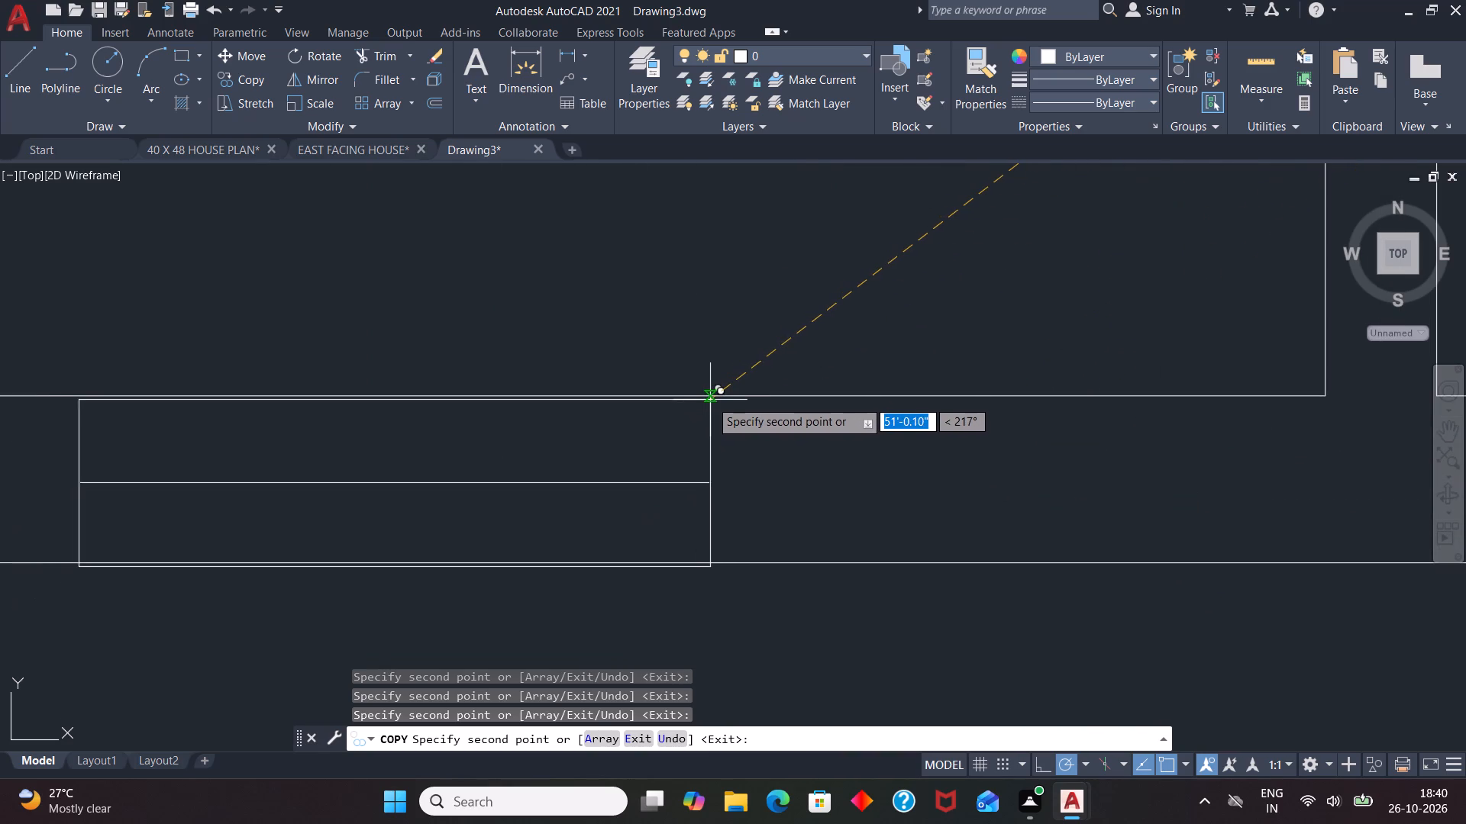
click(722, 396)
scroll(960, 414, down, 4)
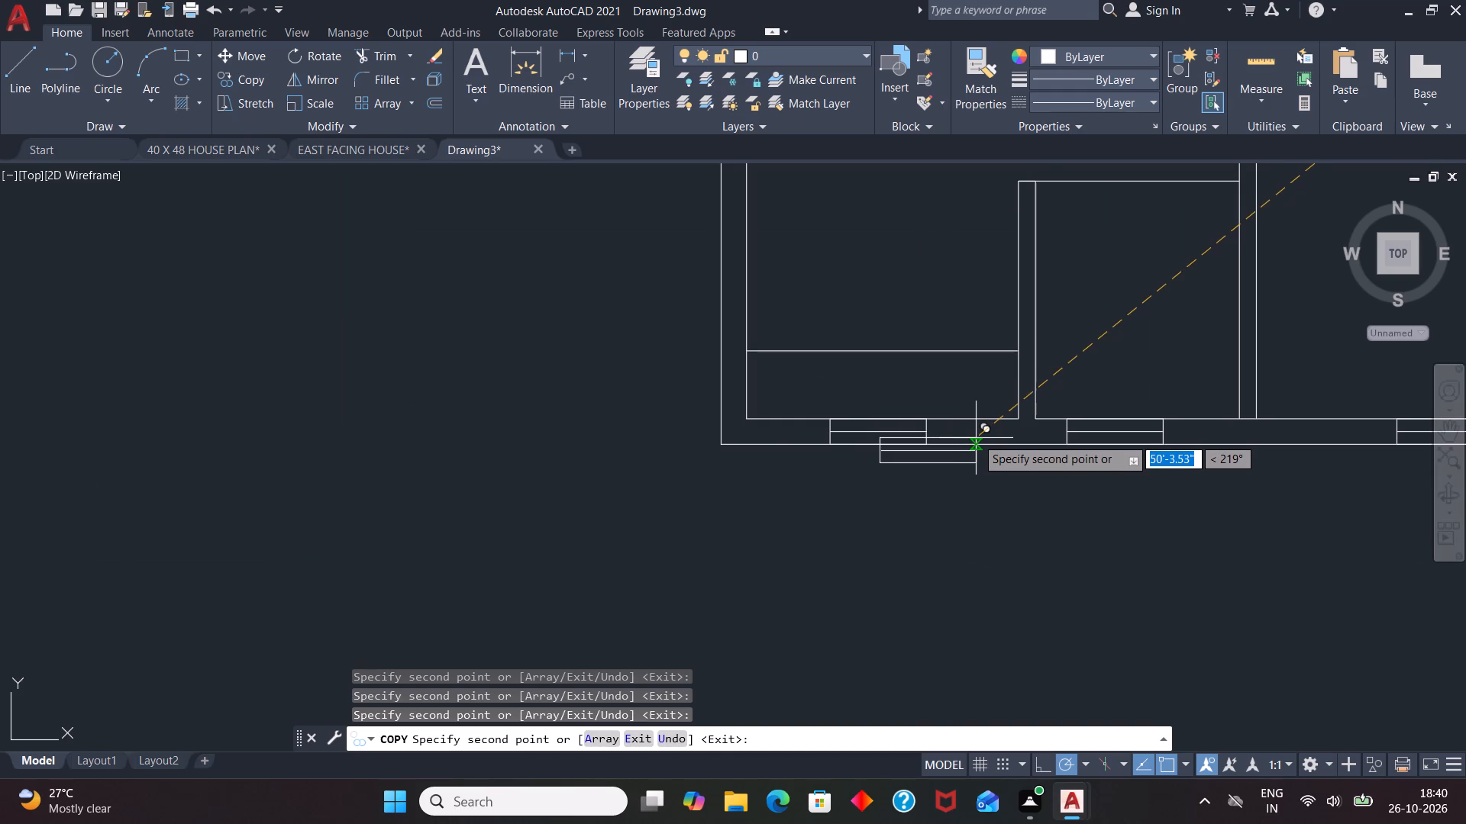
key(space)
Rotate the spare window symbol outside the plan to a vertical orientation about its right end.
scroll(852, 491, down, 3)
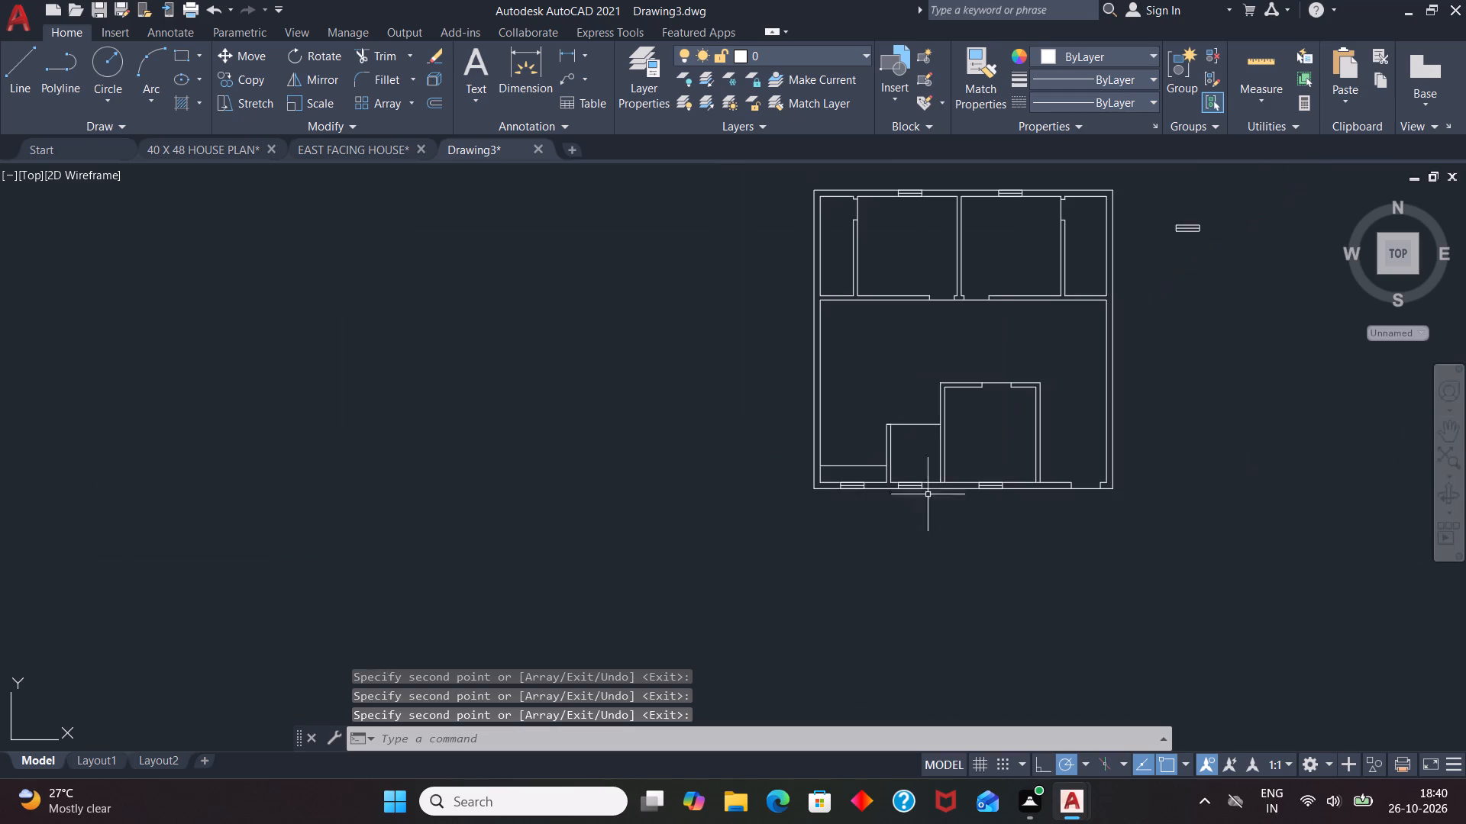
click(1181, 225)
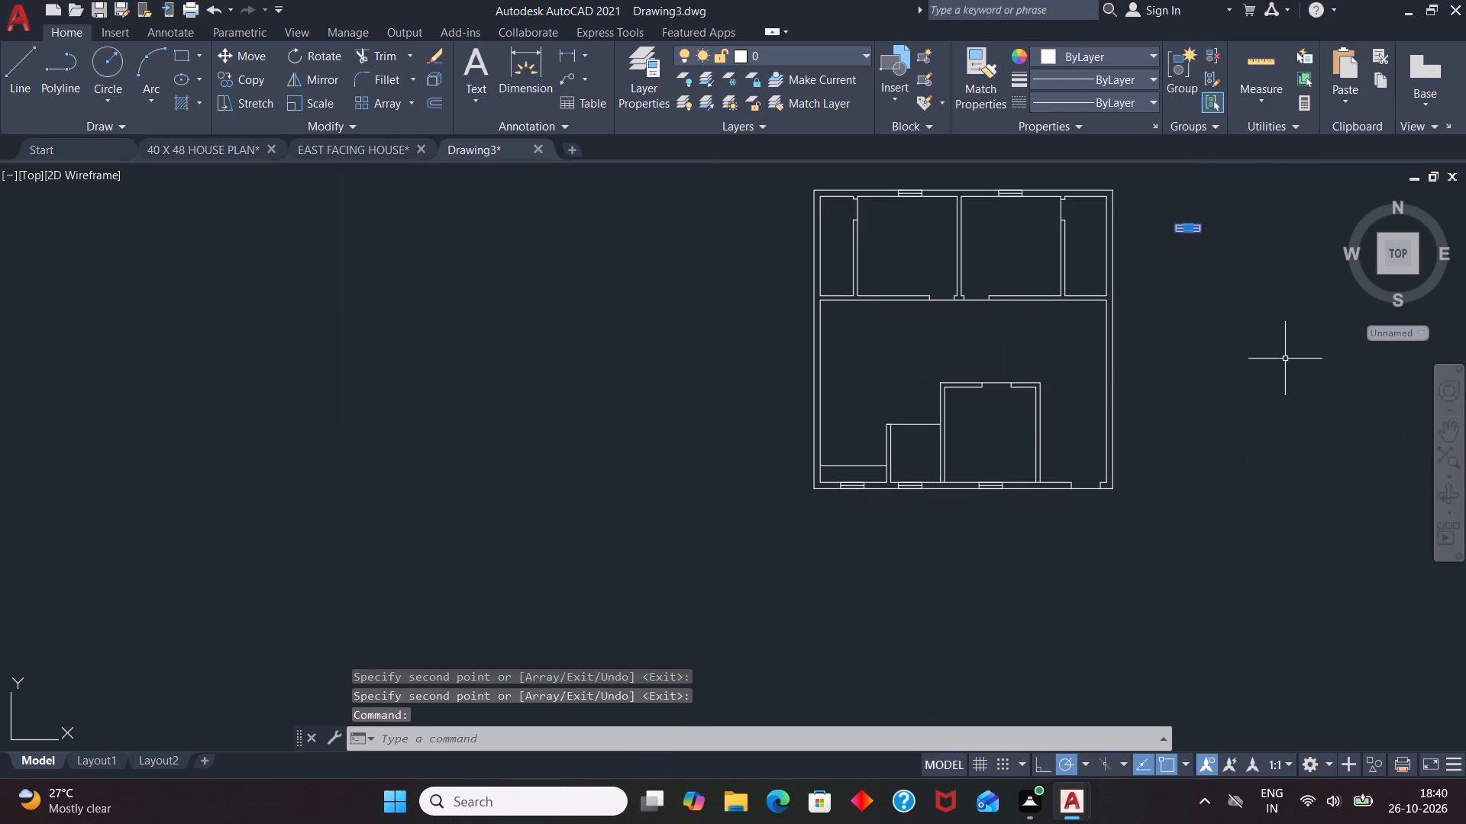
text(RO)
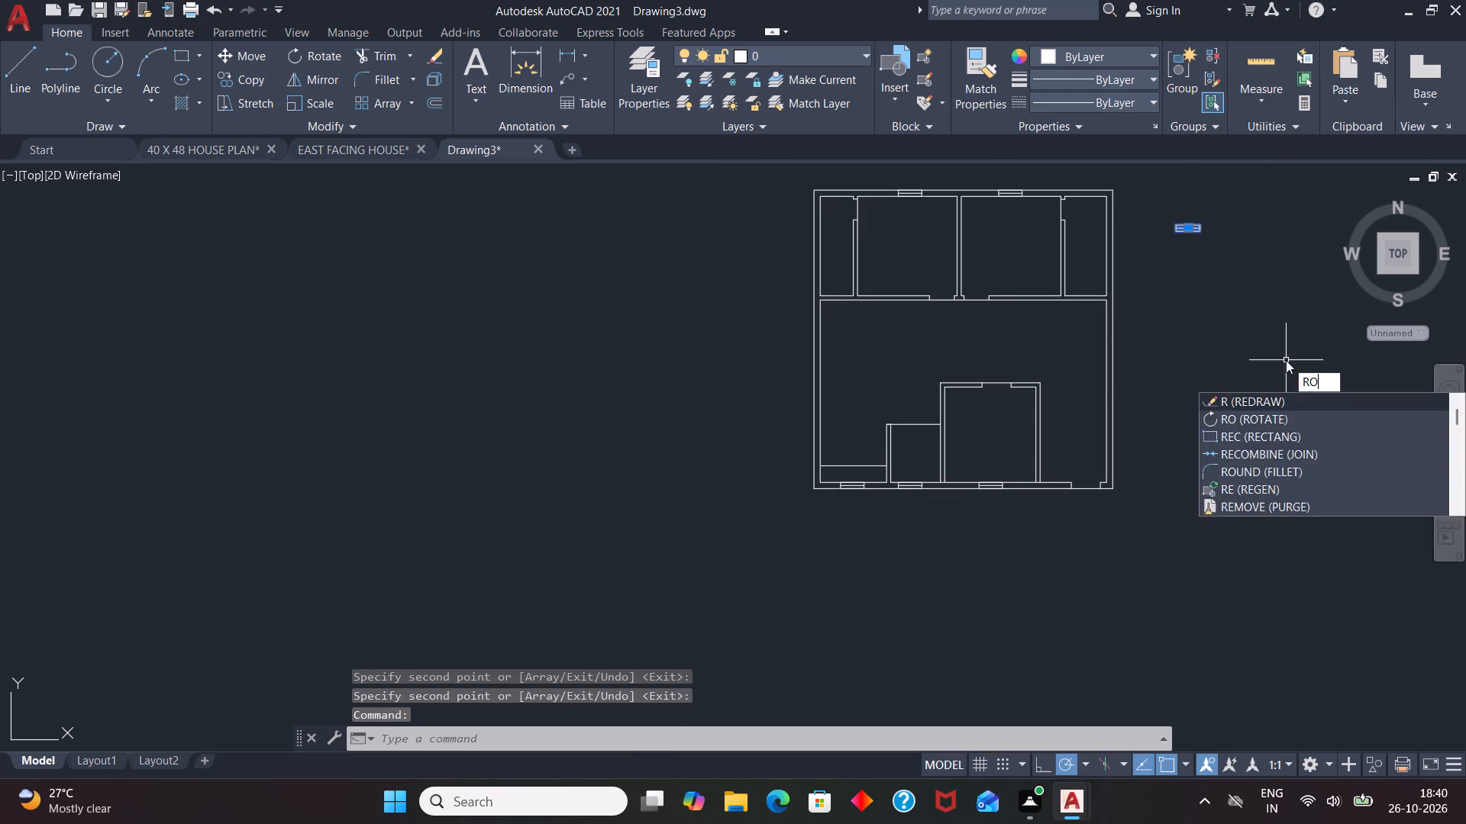
key(Return)
click(1204, 231)
click(1200, 317)
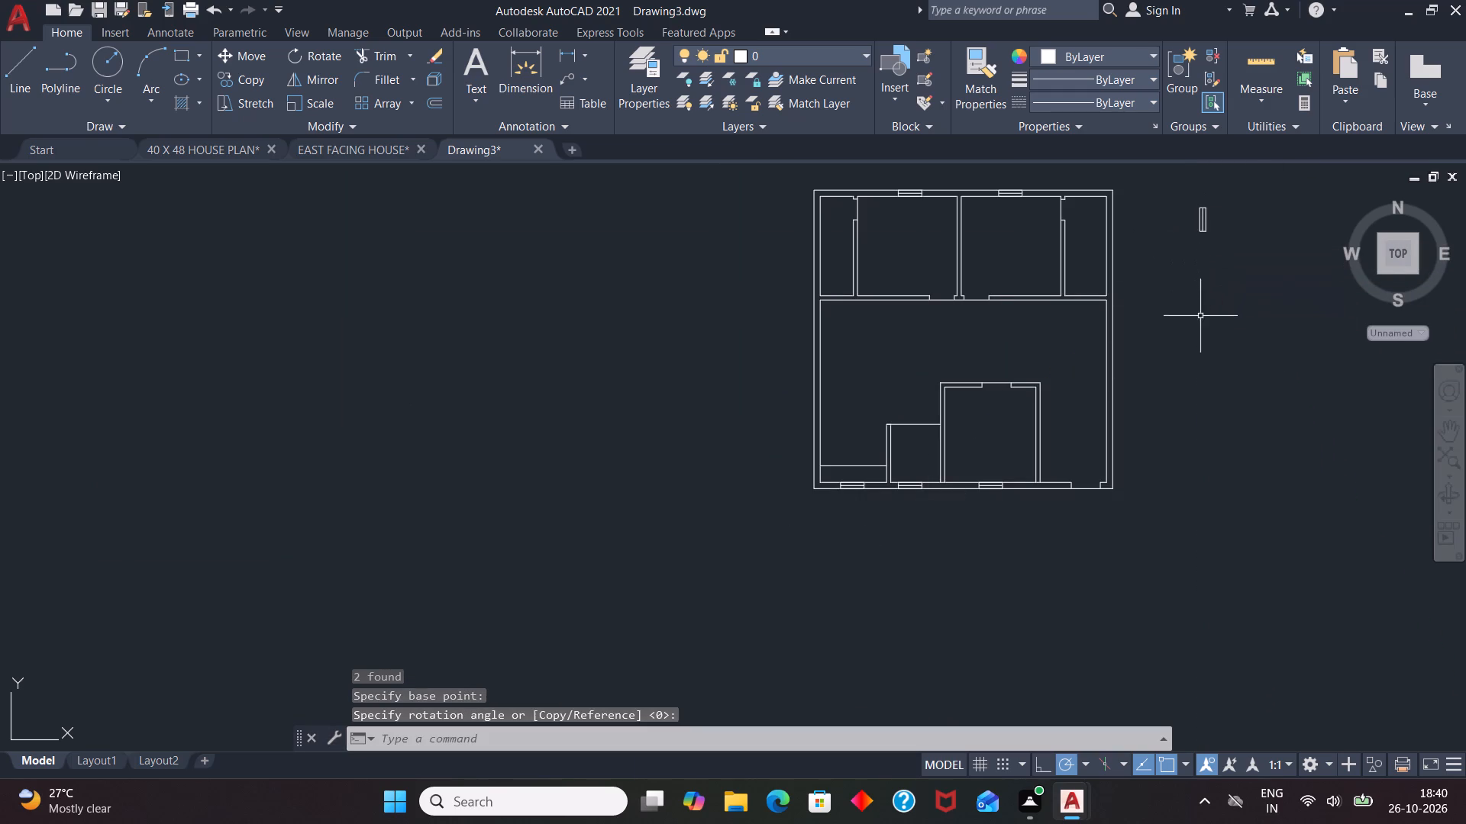
Copy the vertical window symbol by its upper-right corner to two spots in the left outer wall of the large lower area.
click(1200, 216)
text(CO)
key(Return)
click(1213, 208)
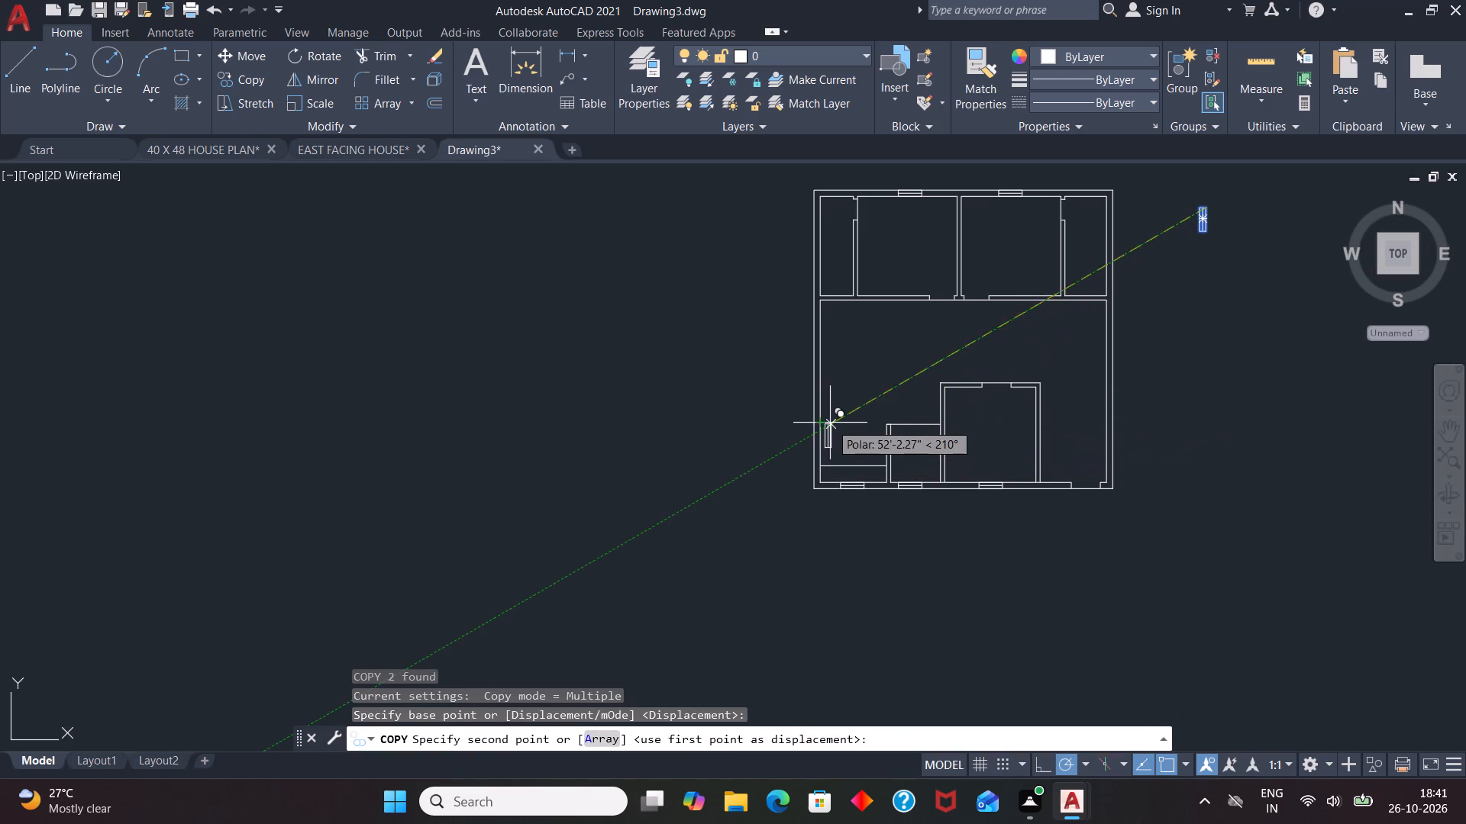
scroll(821, 409, up, 5)
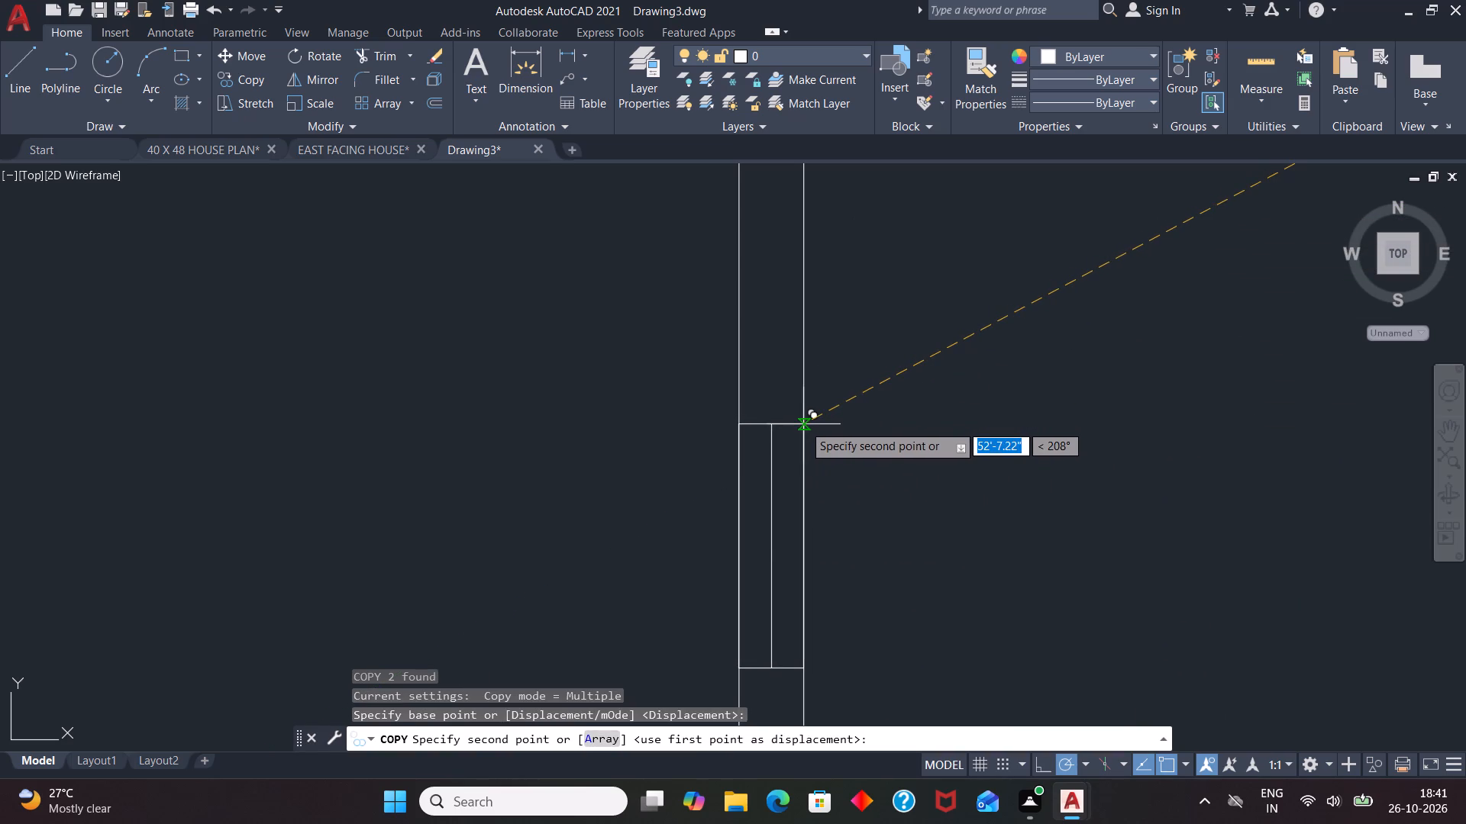
click(803, 424)
scroll(839, 529, down, 3)
scroll(822, 279, up, 4)
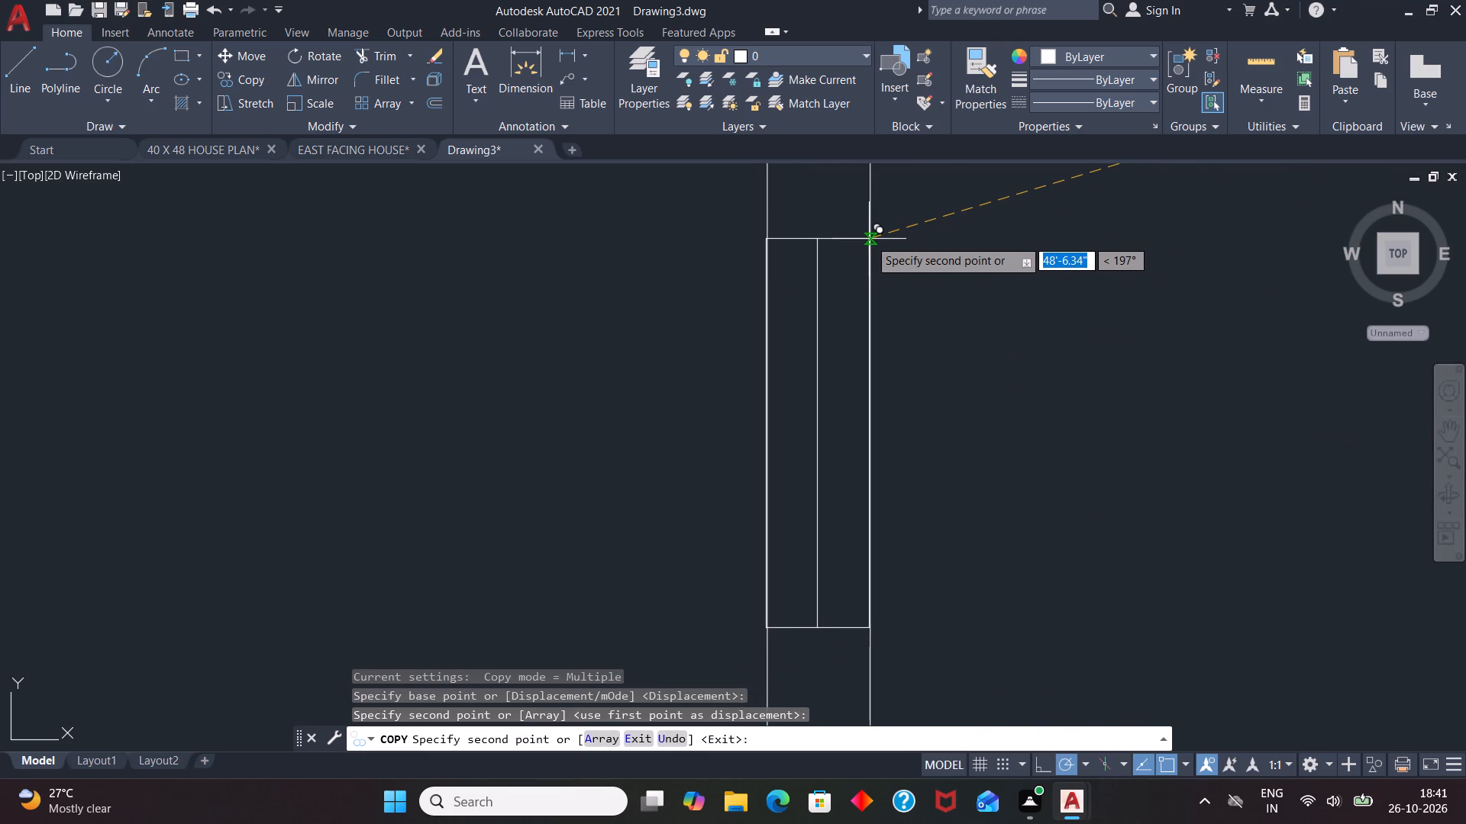
click(870, 239)
key(Escape)
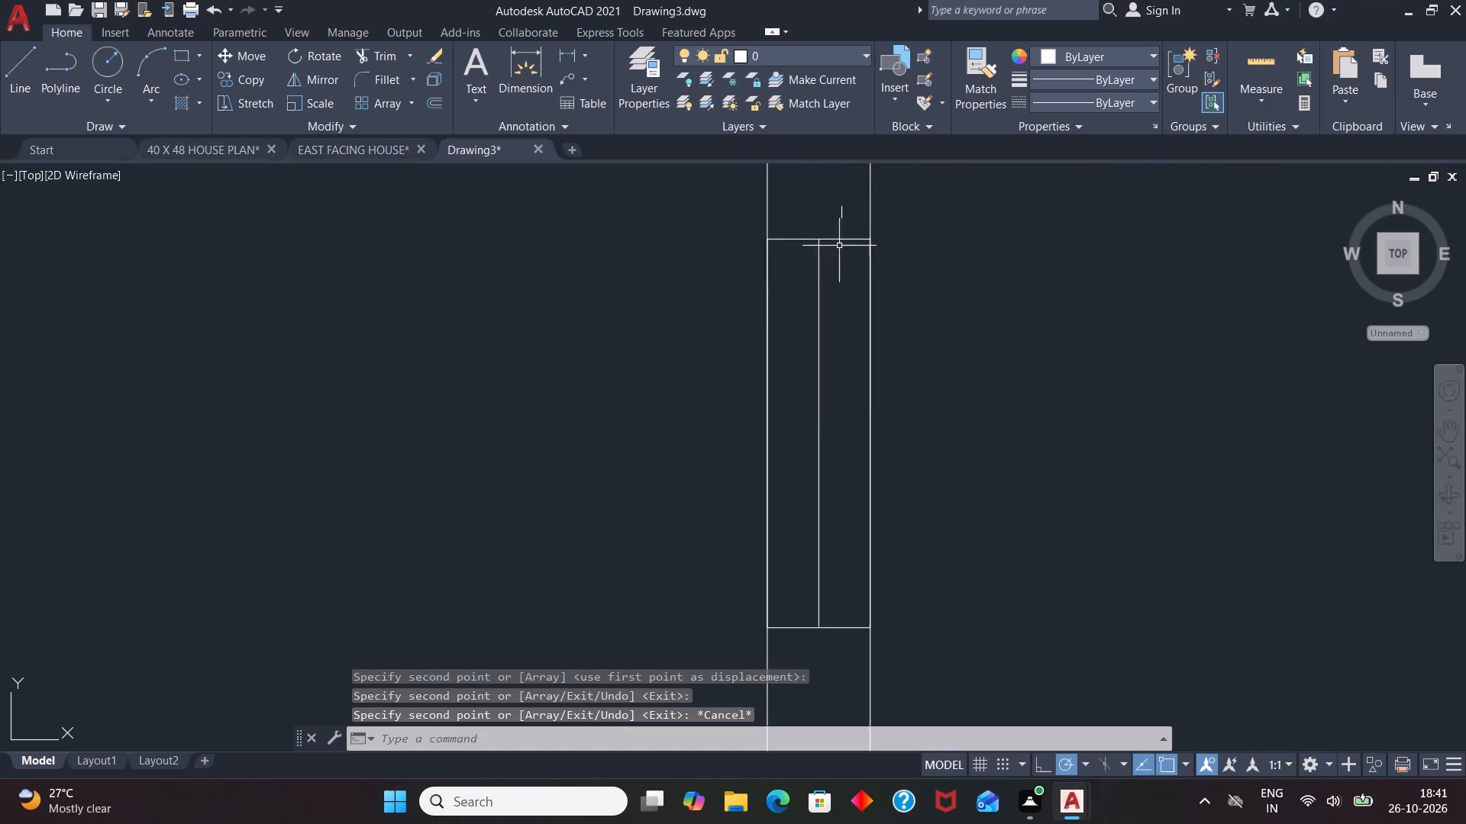
Erase the spare vertical window symbol outside the plan.
scroll(730, 460, down, 5)
scroll(1097, 350, down, 1)
click(1258, 311)
key(Delete)
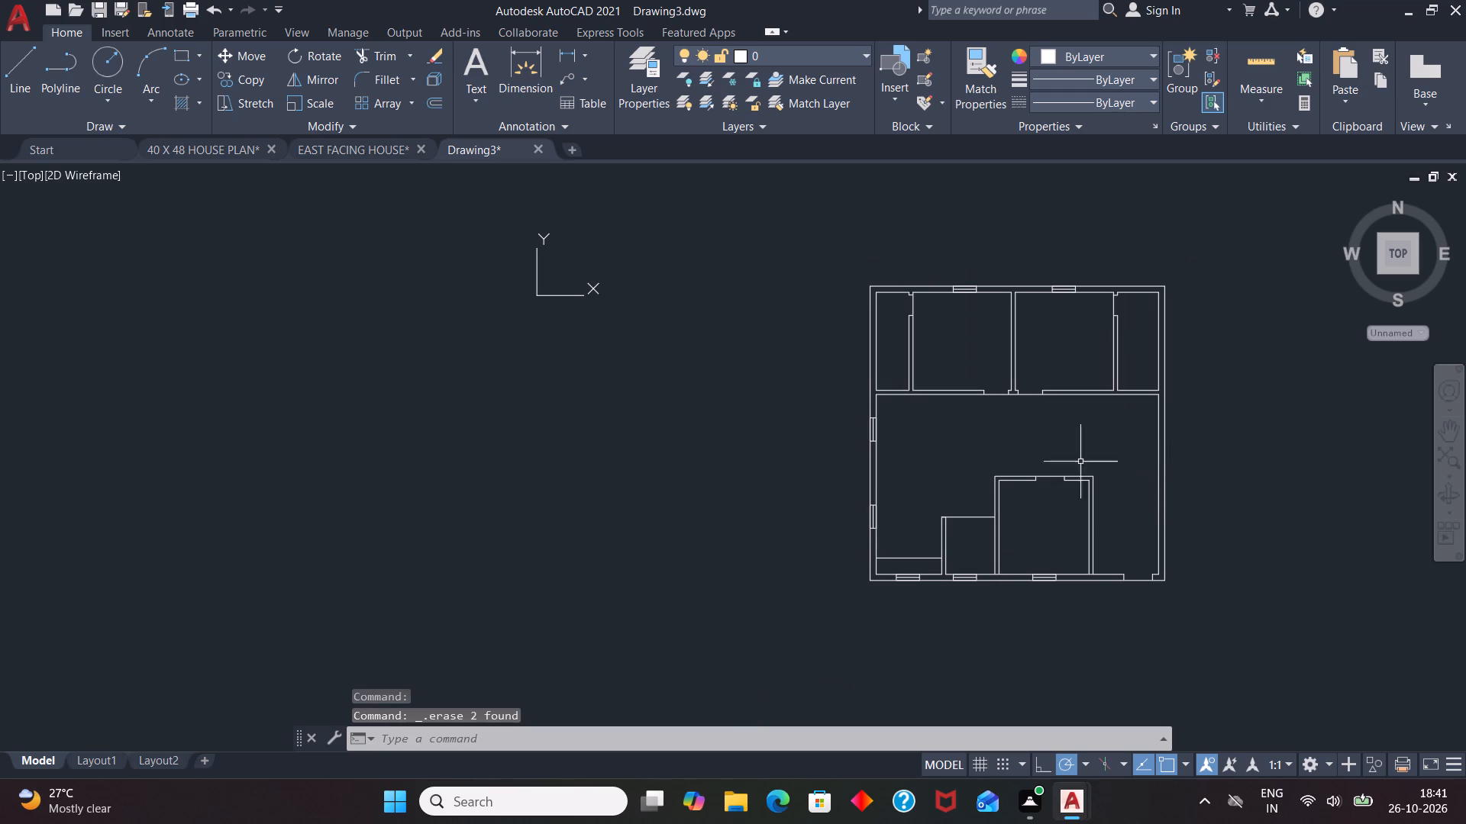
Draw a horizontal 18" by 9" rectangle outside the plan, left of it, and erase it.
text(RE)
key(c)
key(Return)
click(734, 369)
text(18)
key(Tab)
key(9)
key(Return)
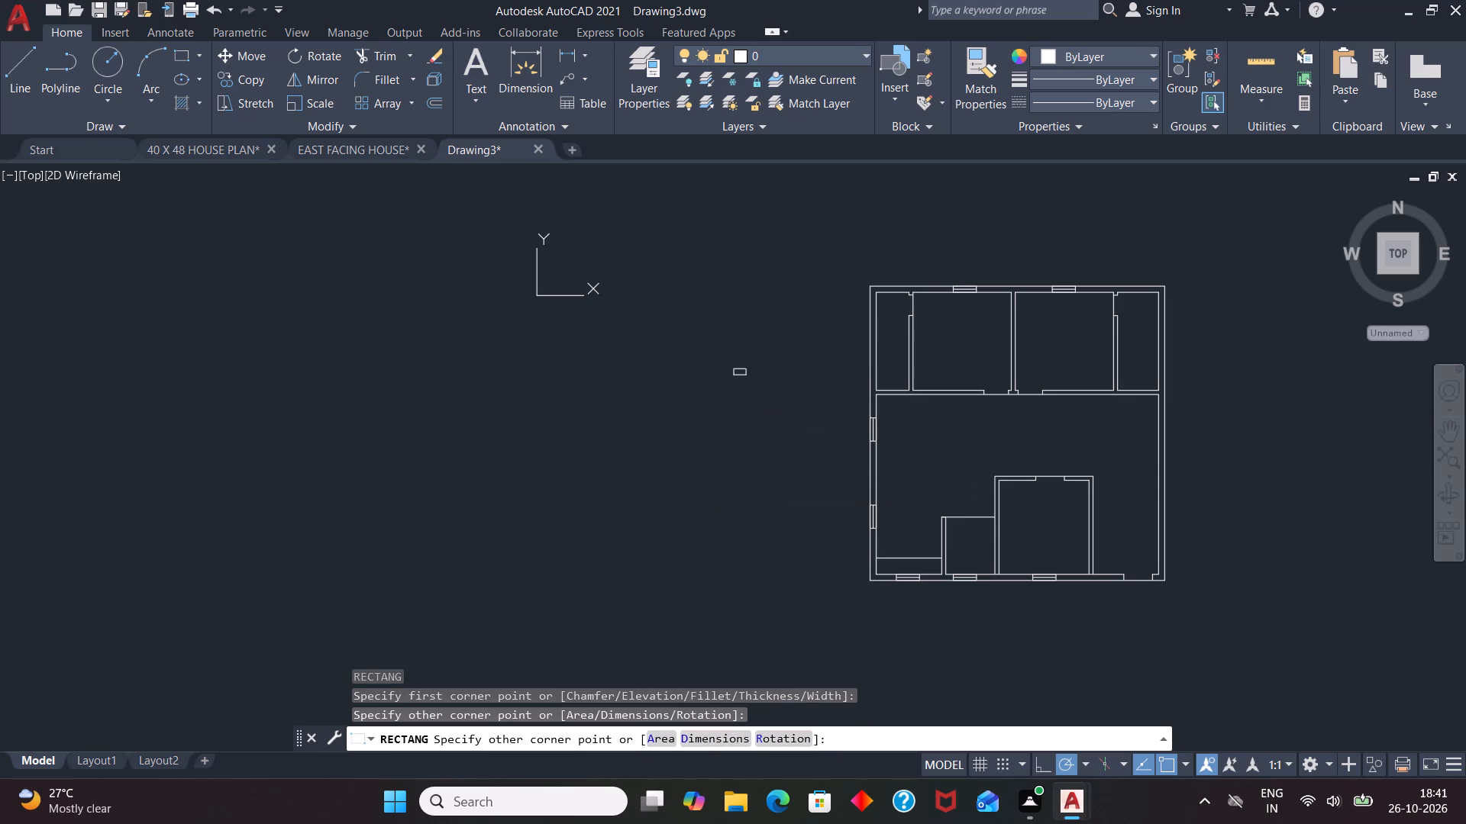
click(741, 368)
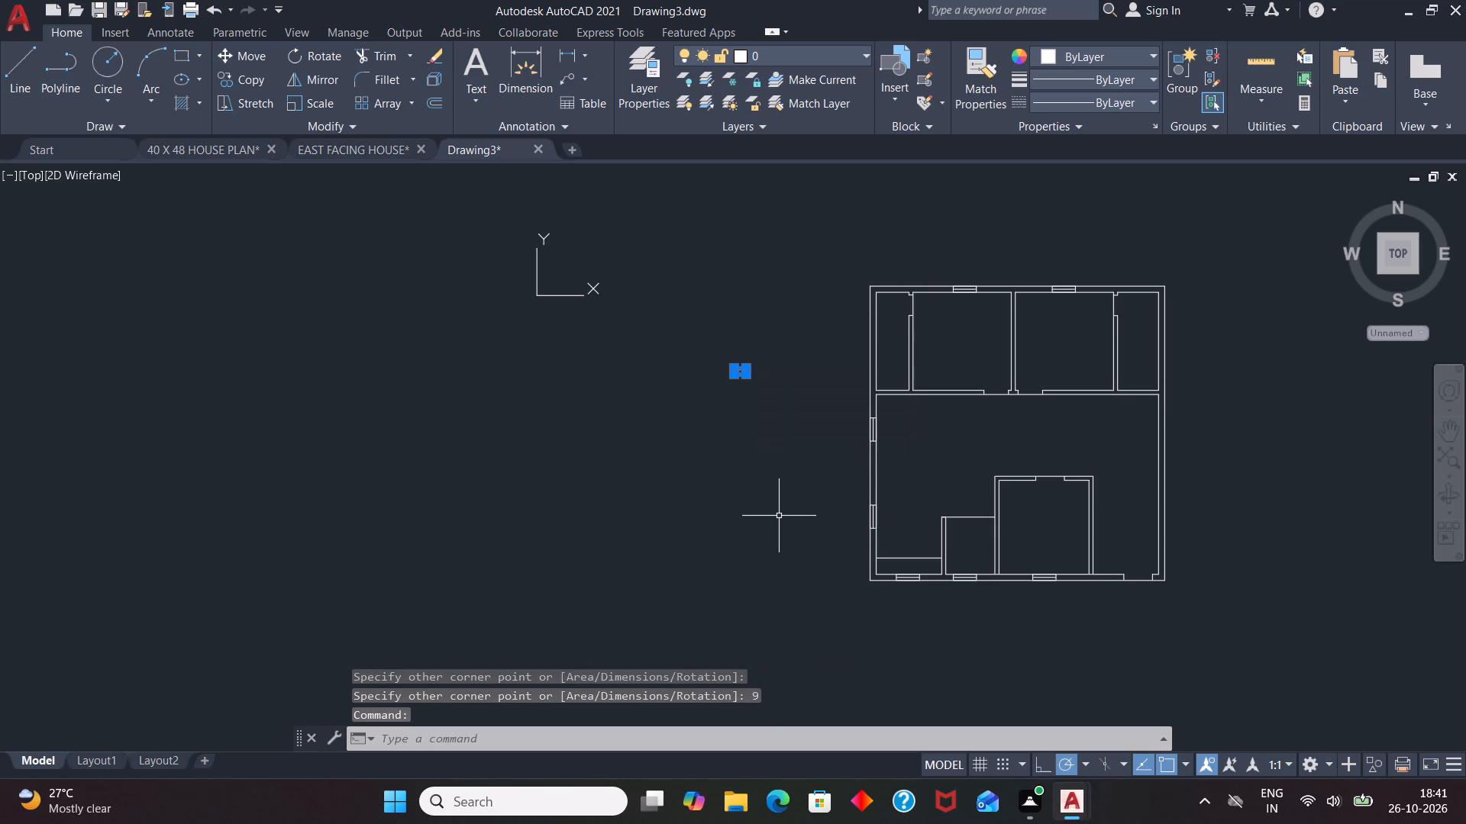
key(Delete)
Draw a vertical rectangle 9" wide and 18" high in the empty space left of the plan.
text(RE)
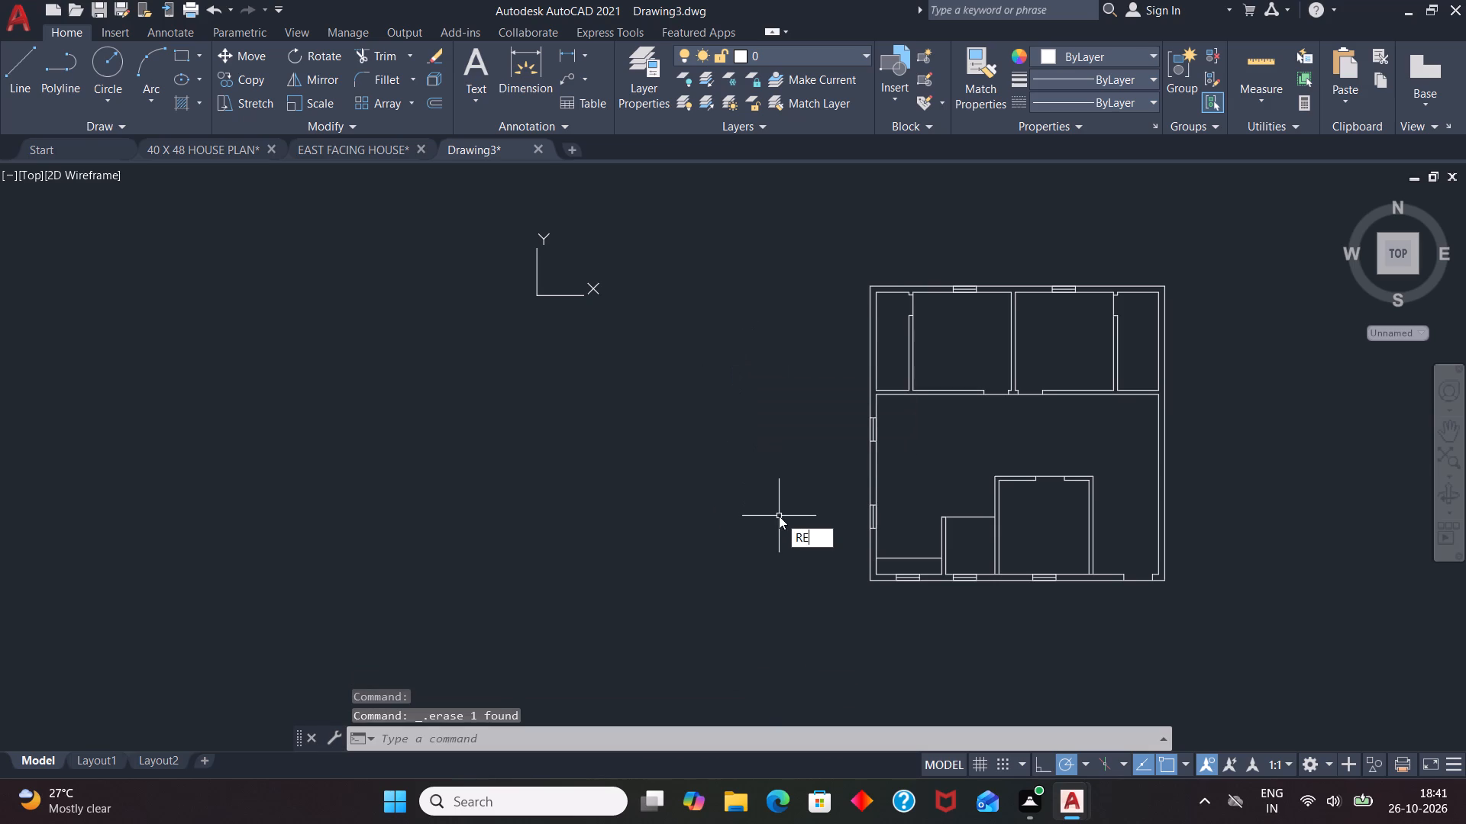
key(c)
key(Return)
click(734, 368)
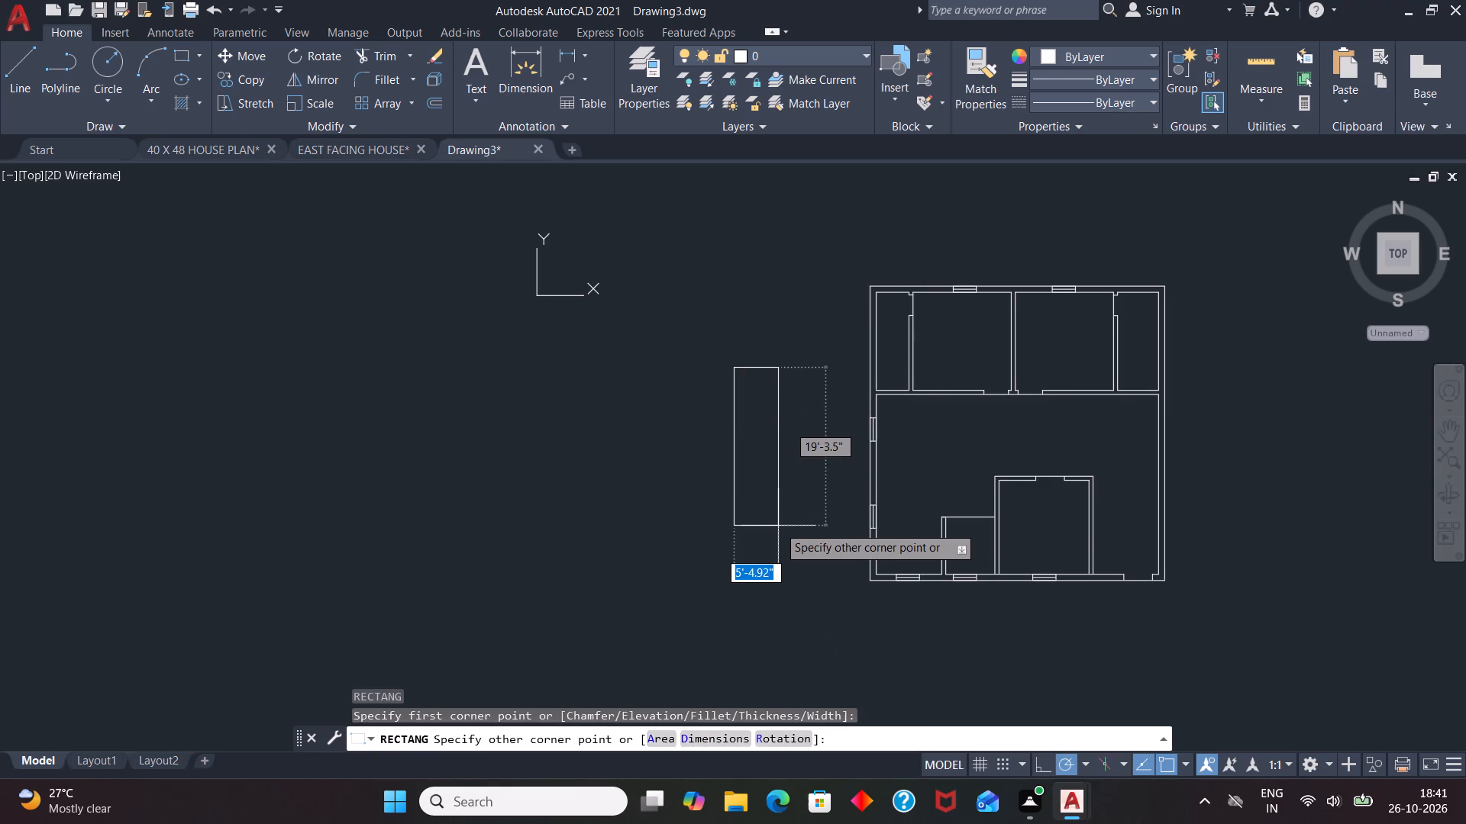
key(9)
key(Tab)
text(18)
key(Return)
Draw a vertical centre line through the 9" by 18" rectangle, joining the midpoints of its short sides.
key(l)
key(Return)
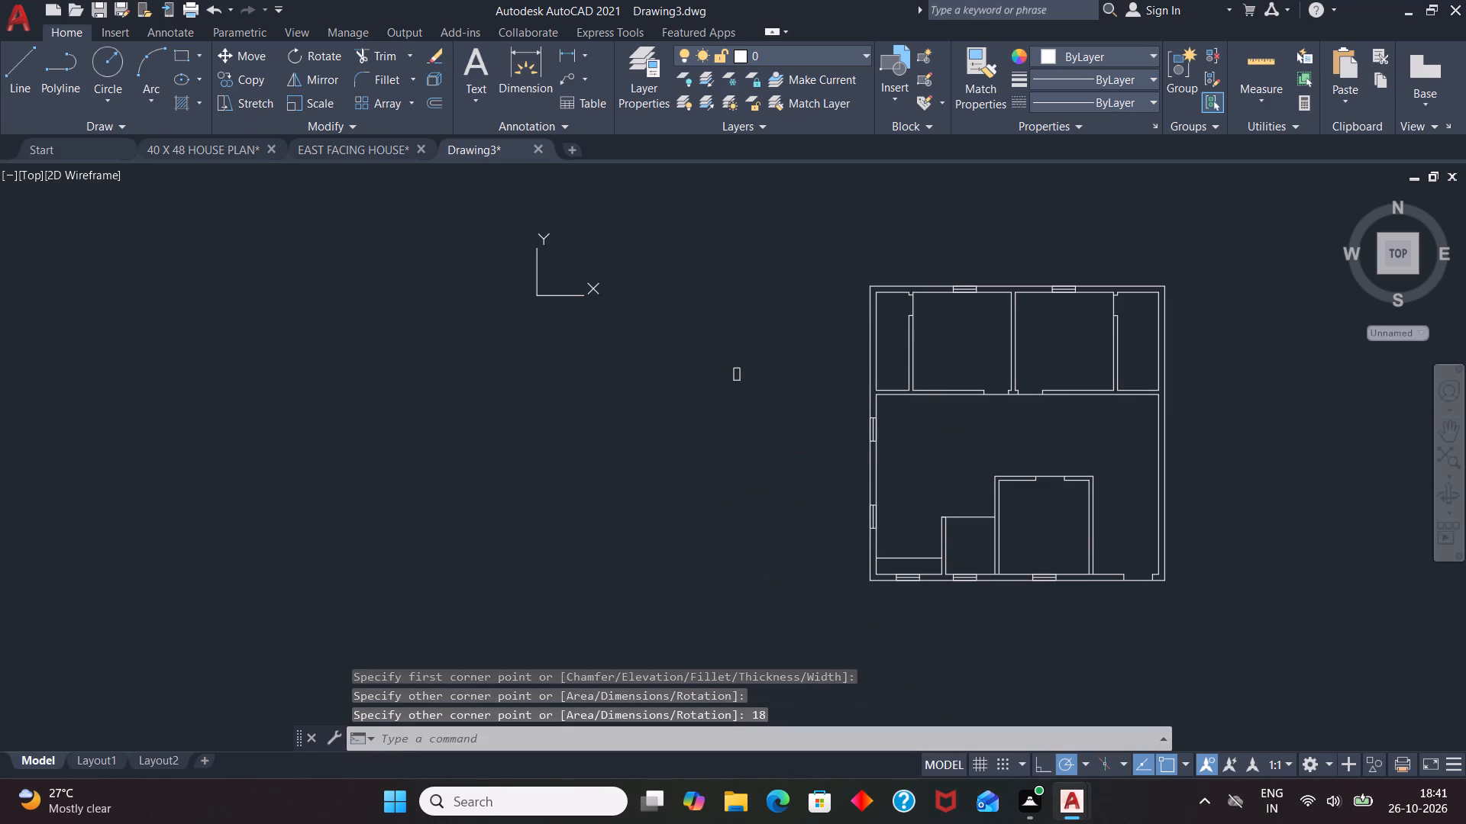
scroll(736, 365, up, 4)
click(738, 383)
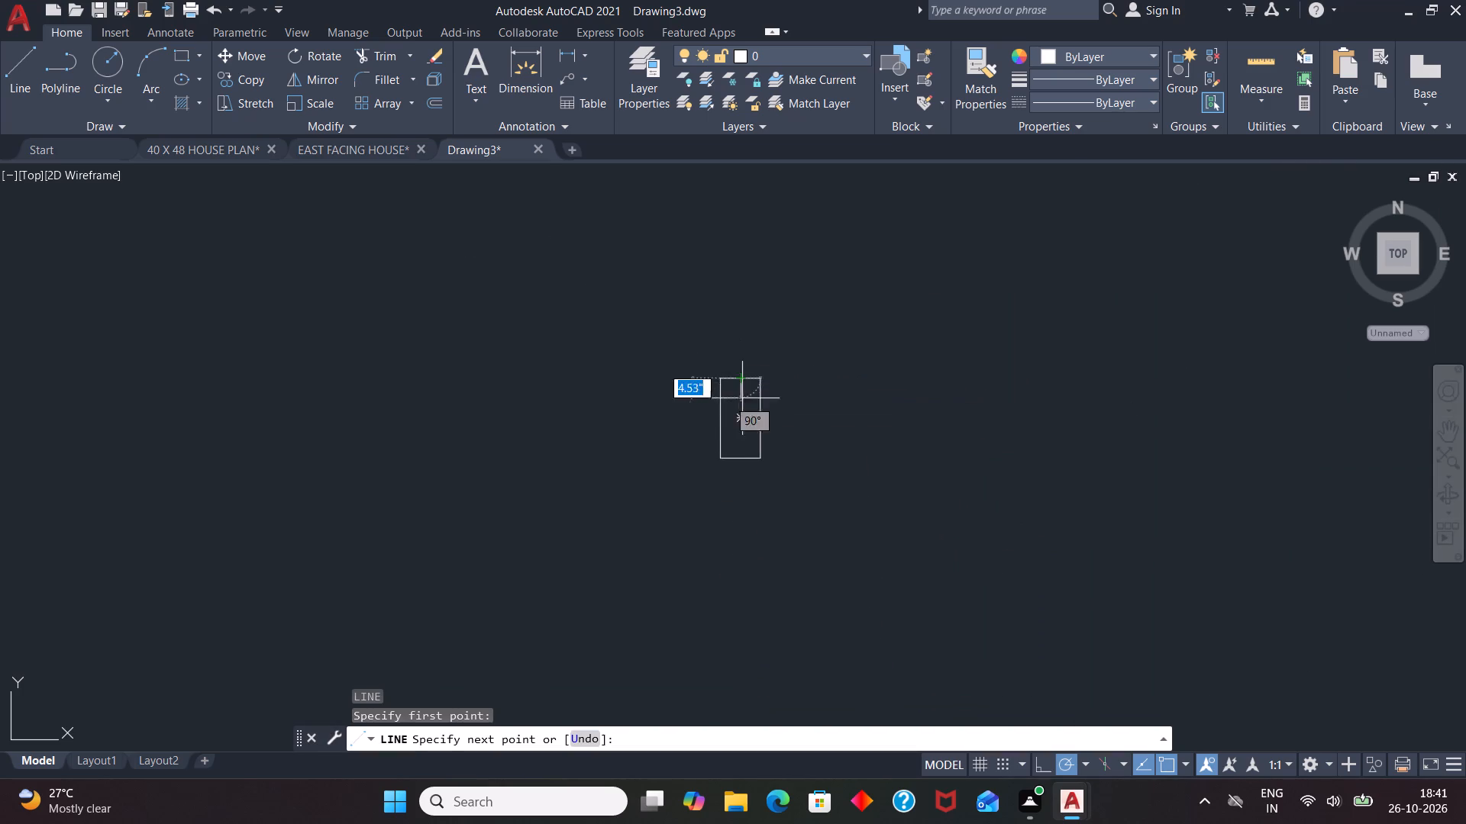
click(745, 453)
key(Escape)
Group the 9" by 18" rectangle and its centre line as one small window symbol.
drag(886, 420, 871, 410)
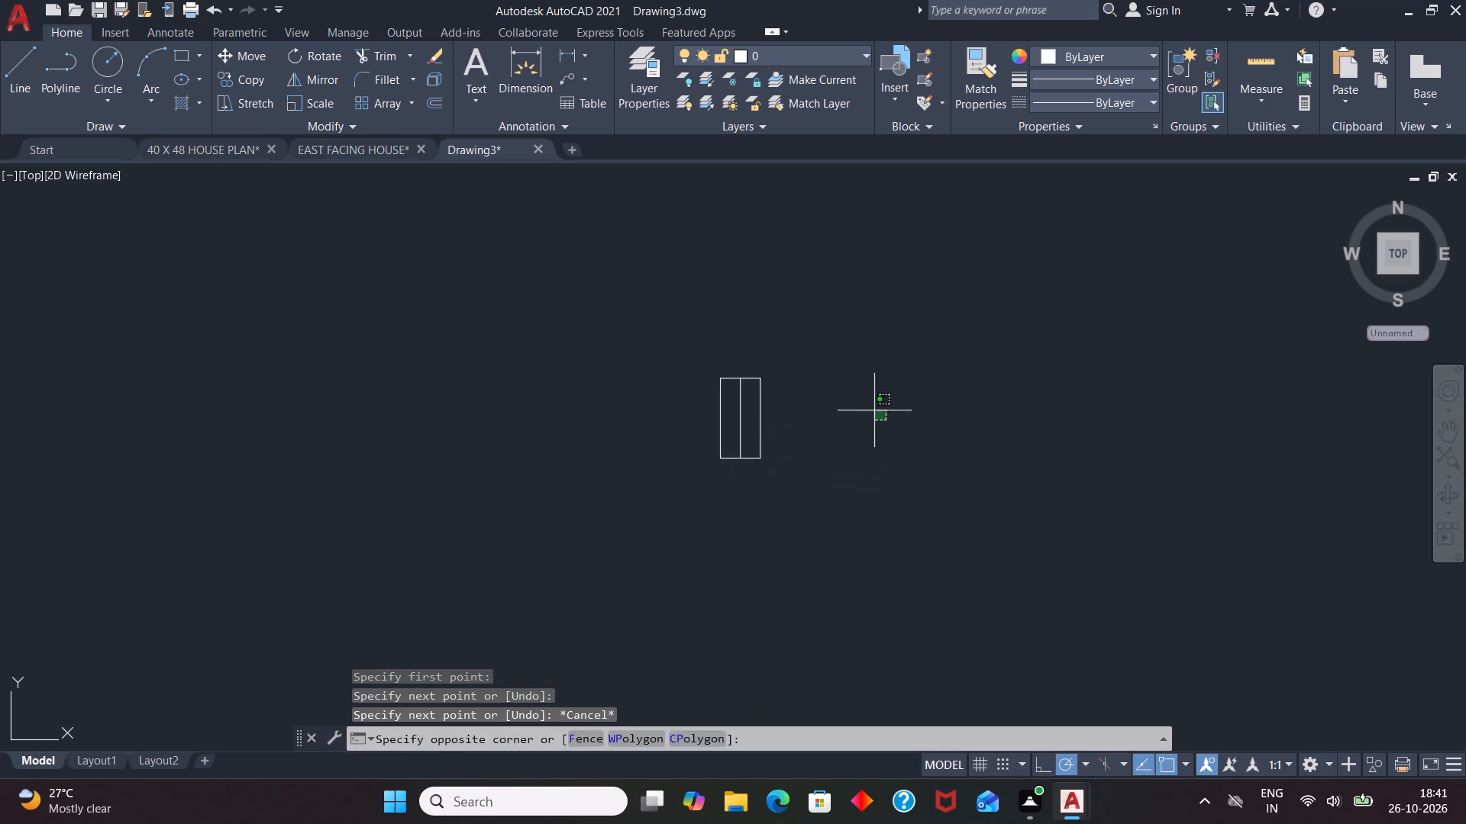
drag(871, 410, 677, 486)
key(g)
key(Return)
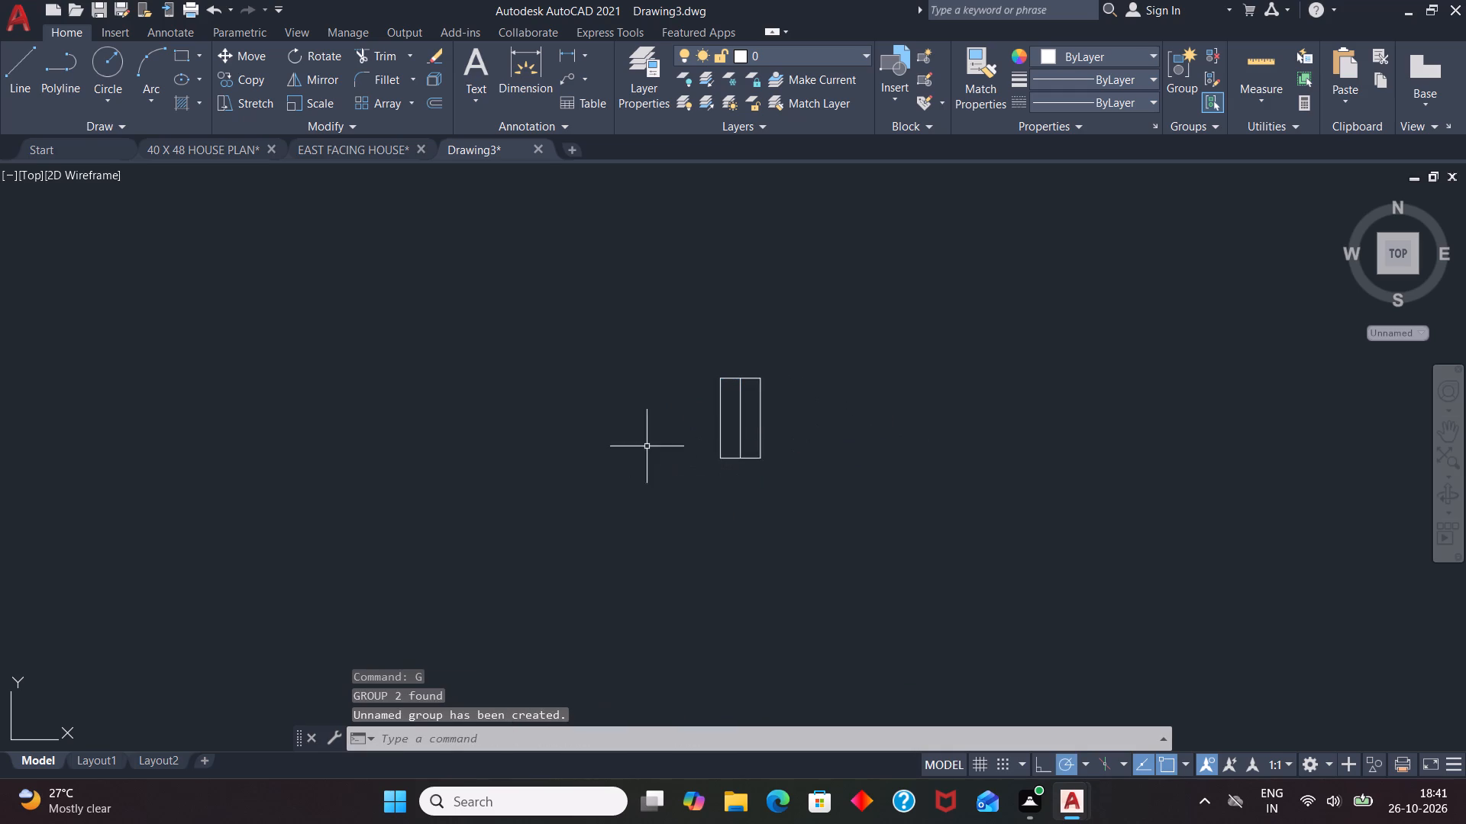
Copy the small window symbol by its upper-right corner into the left outer wall of the narrow upper-left room.
scroll(635, 436, down, 1)
click(699, 400)
scroll(609, 468, down, 2)
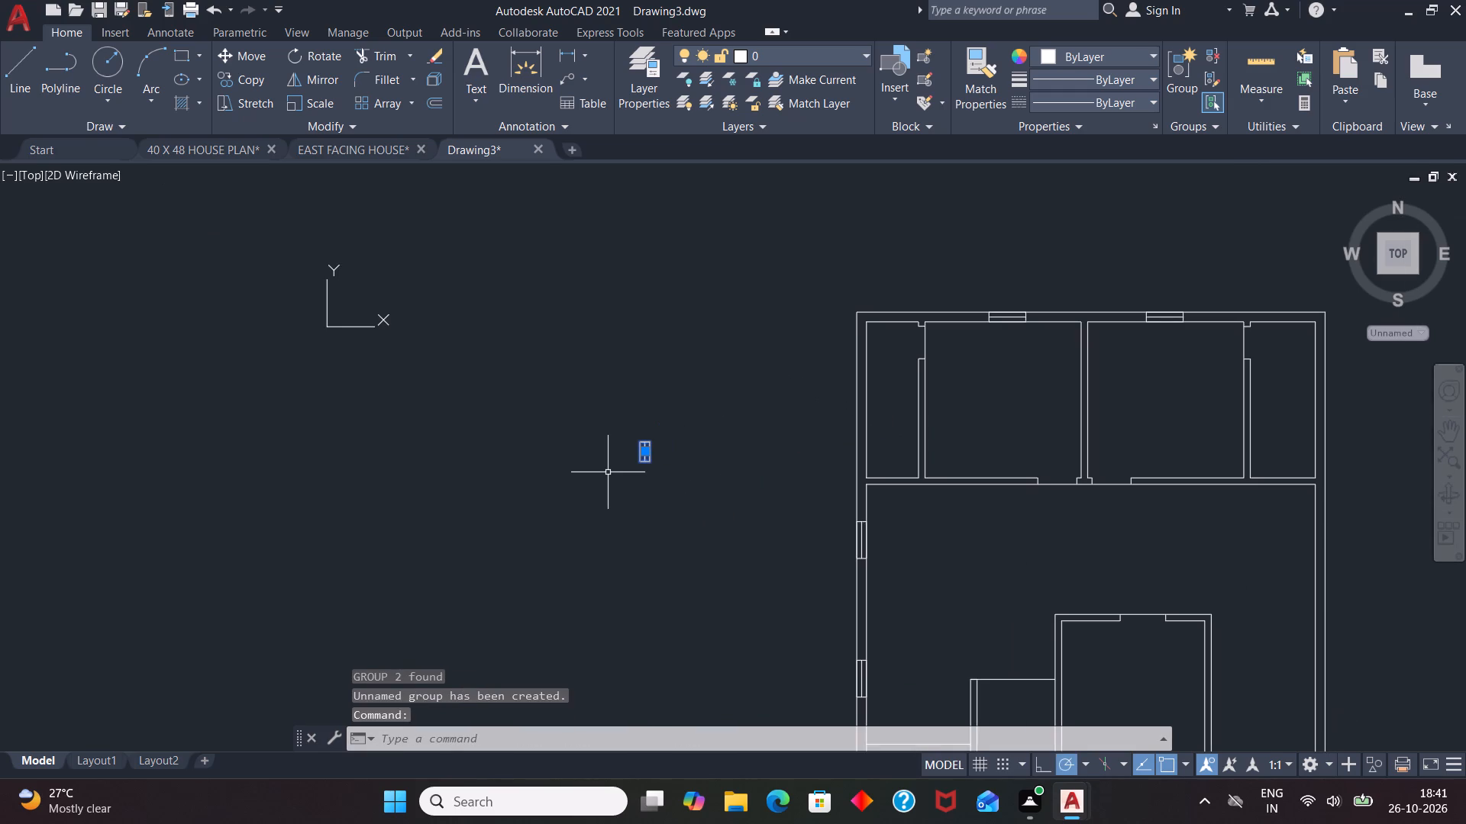
text(CO)
key(Return)
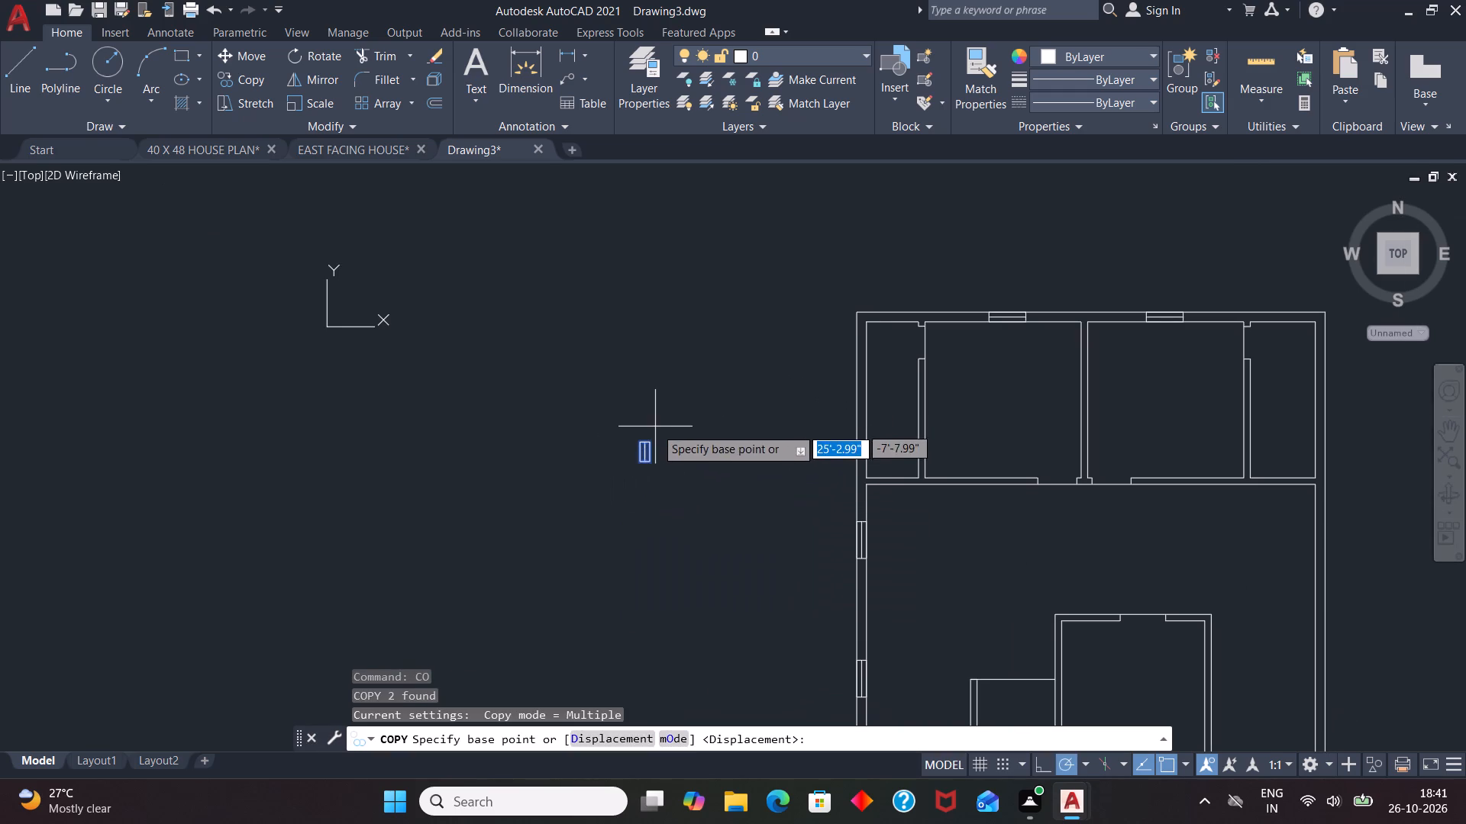
click(655, 440)
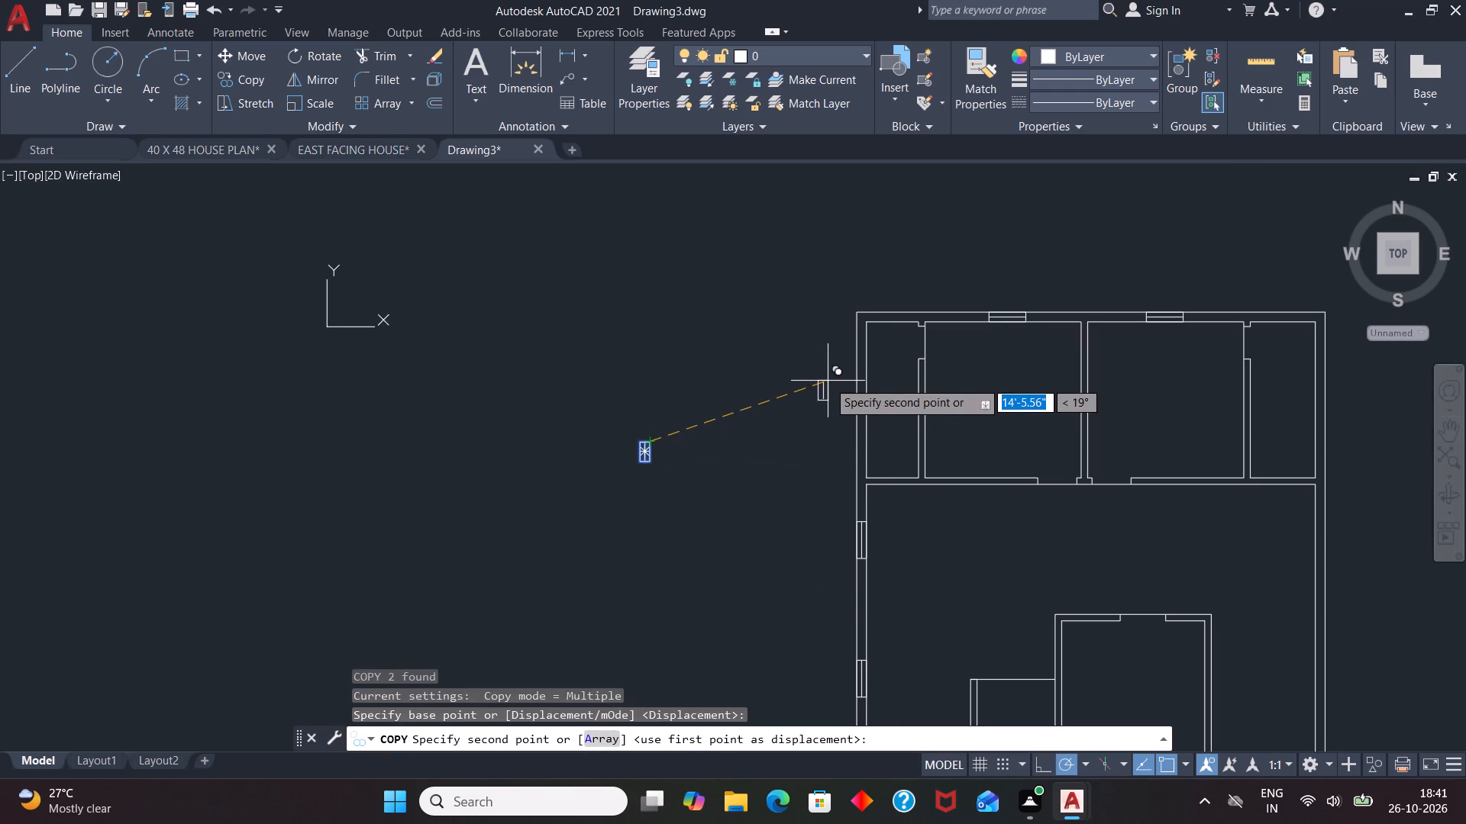
scroll(861, 383, up, 4)
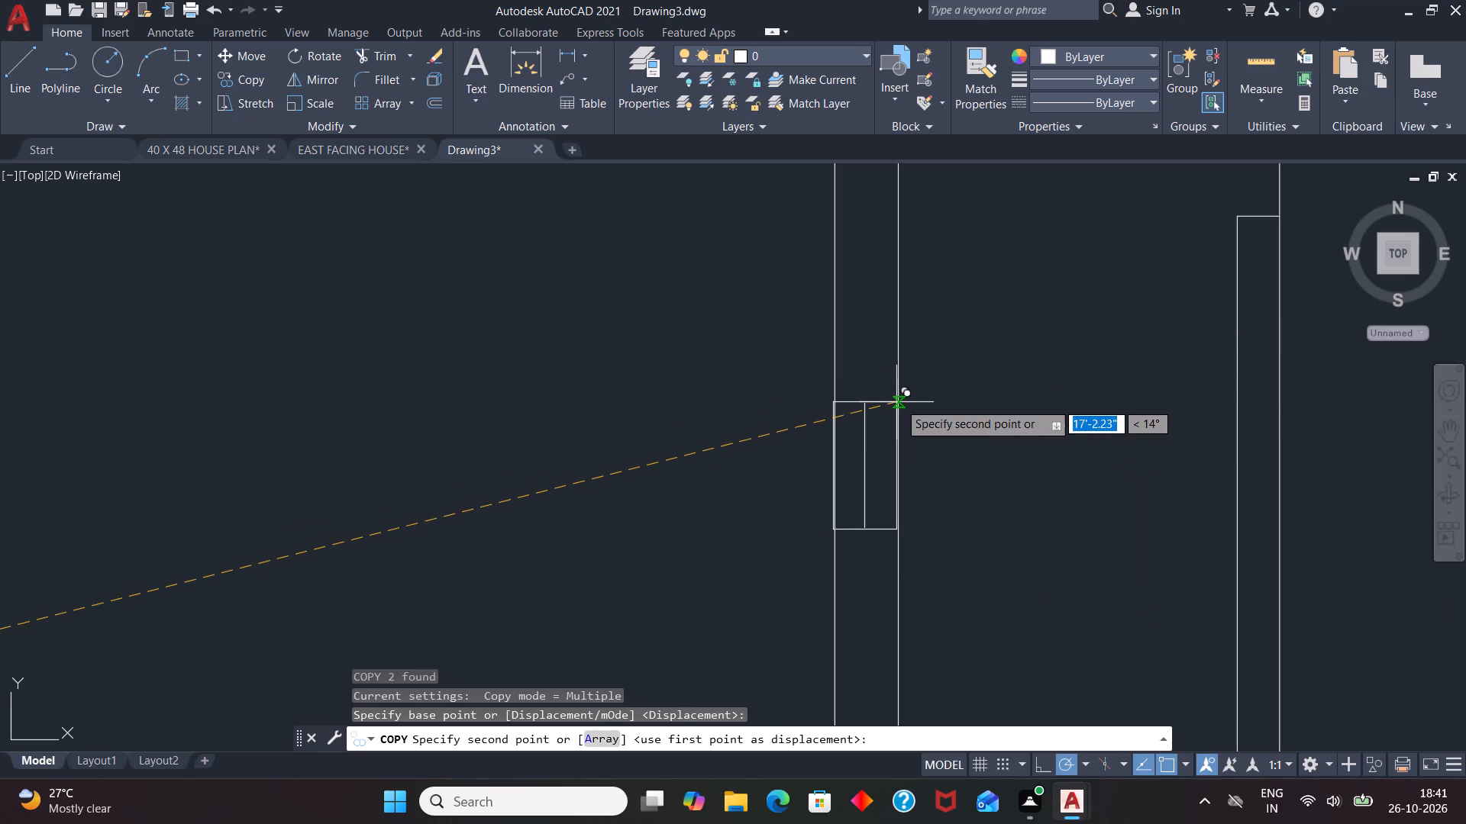
click(899, 402)
key(space)
Erase the original small window symbol outside the plan.
scroll(896, 406, down, 3)
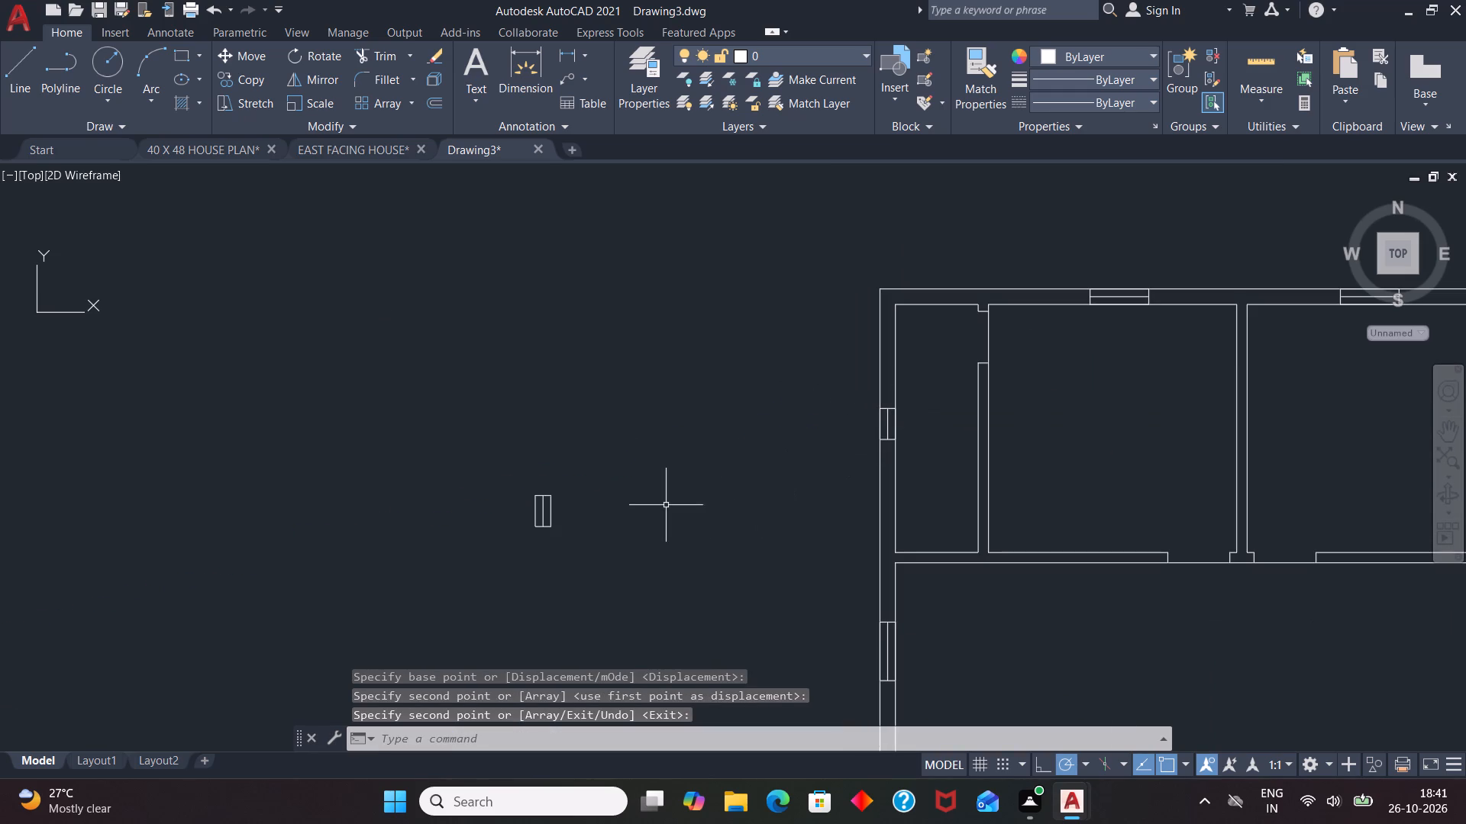
click(543, 521)
key(Delete)
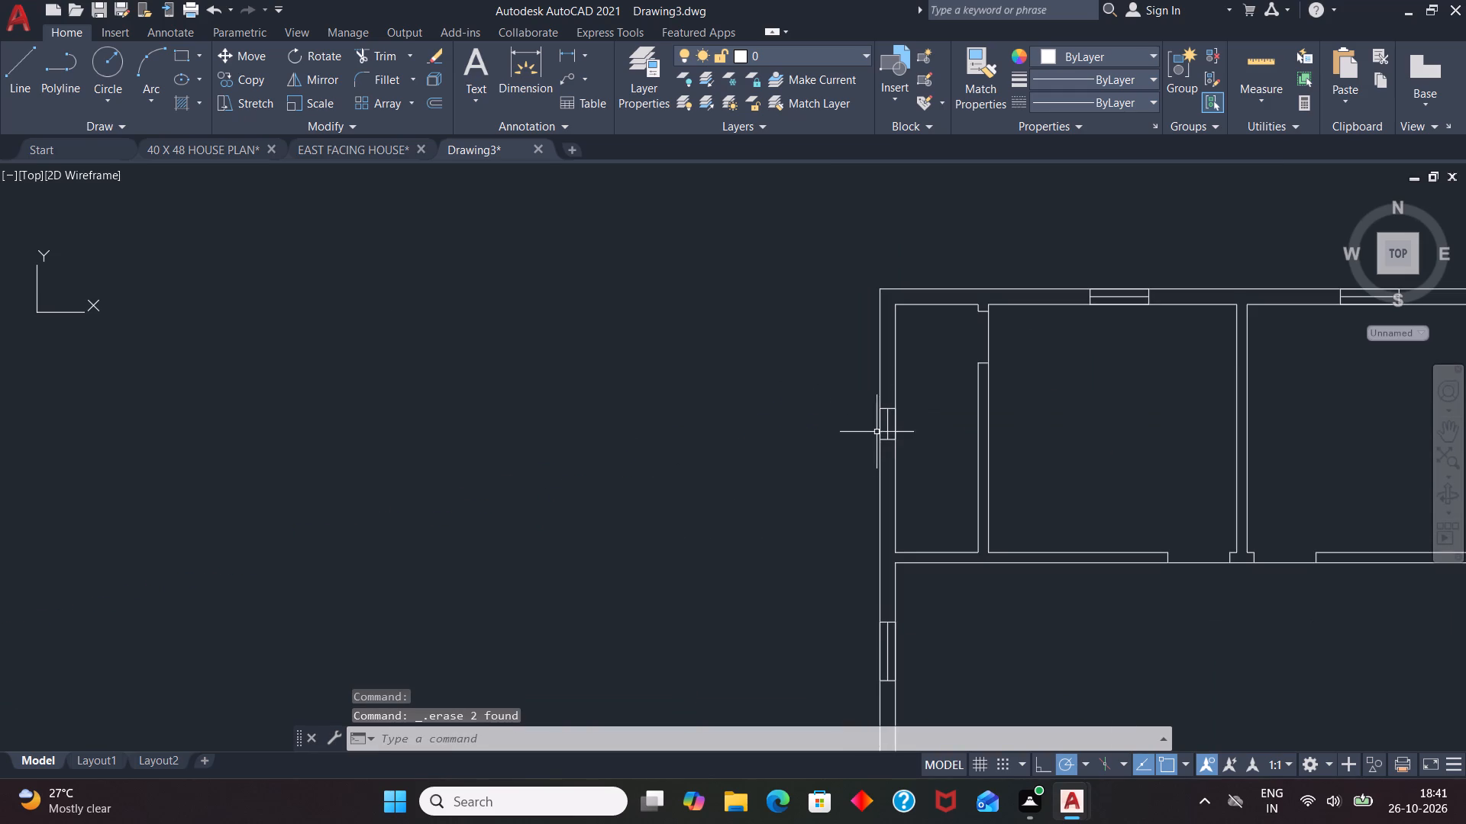
Copy the upper-left room's small window symbol straight across into the right outer wall of the narrow upper-right room.
click(890, 419)
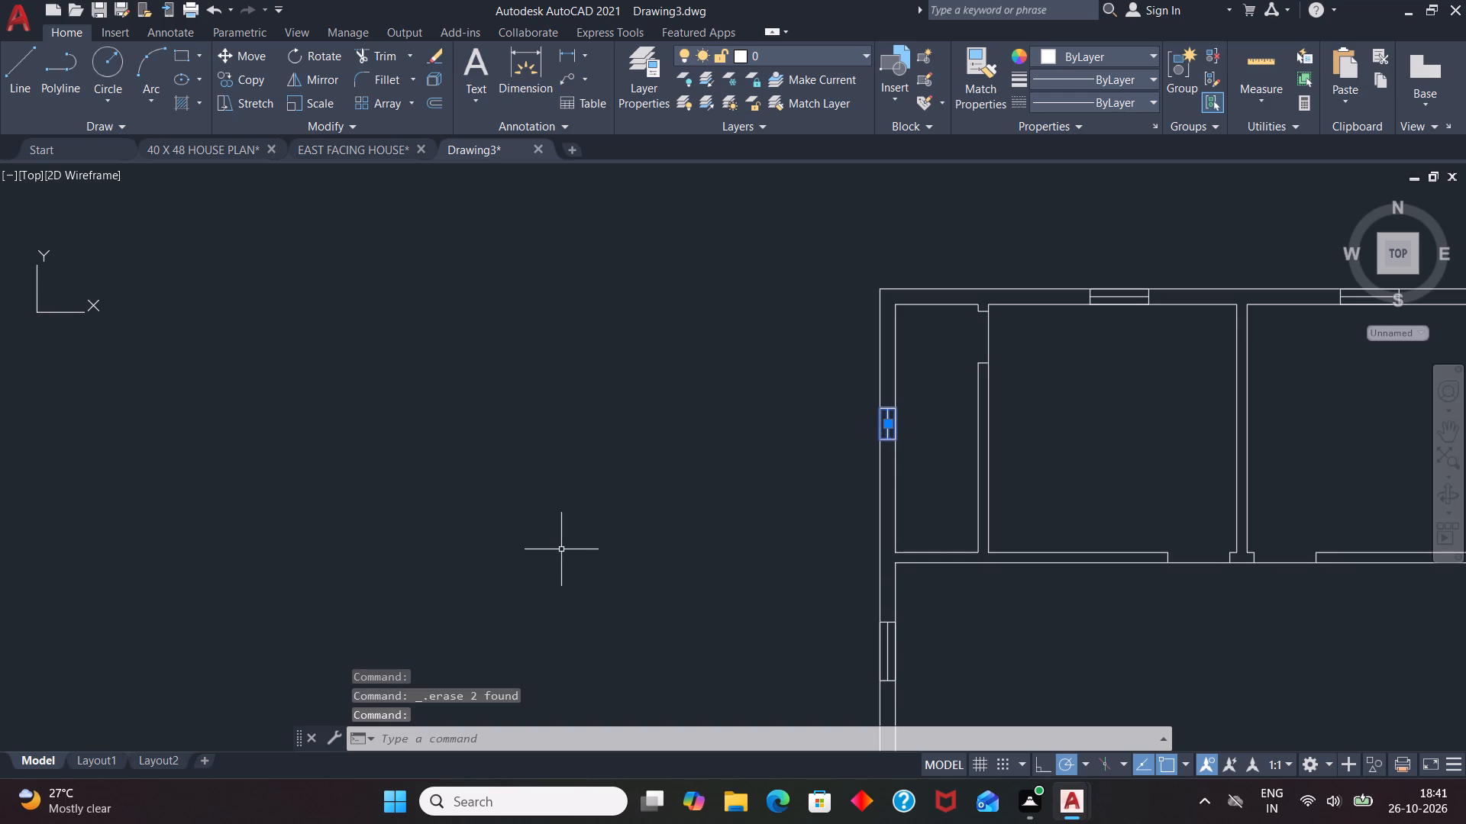
key(c)
key(o)
key(Return)
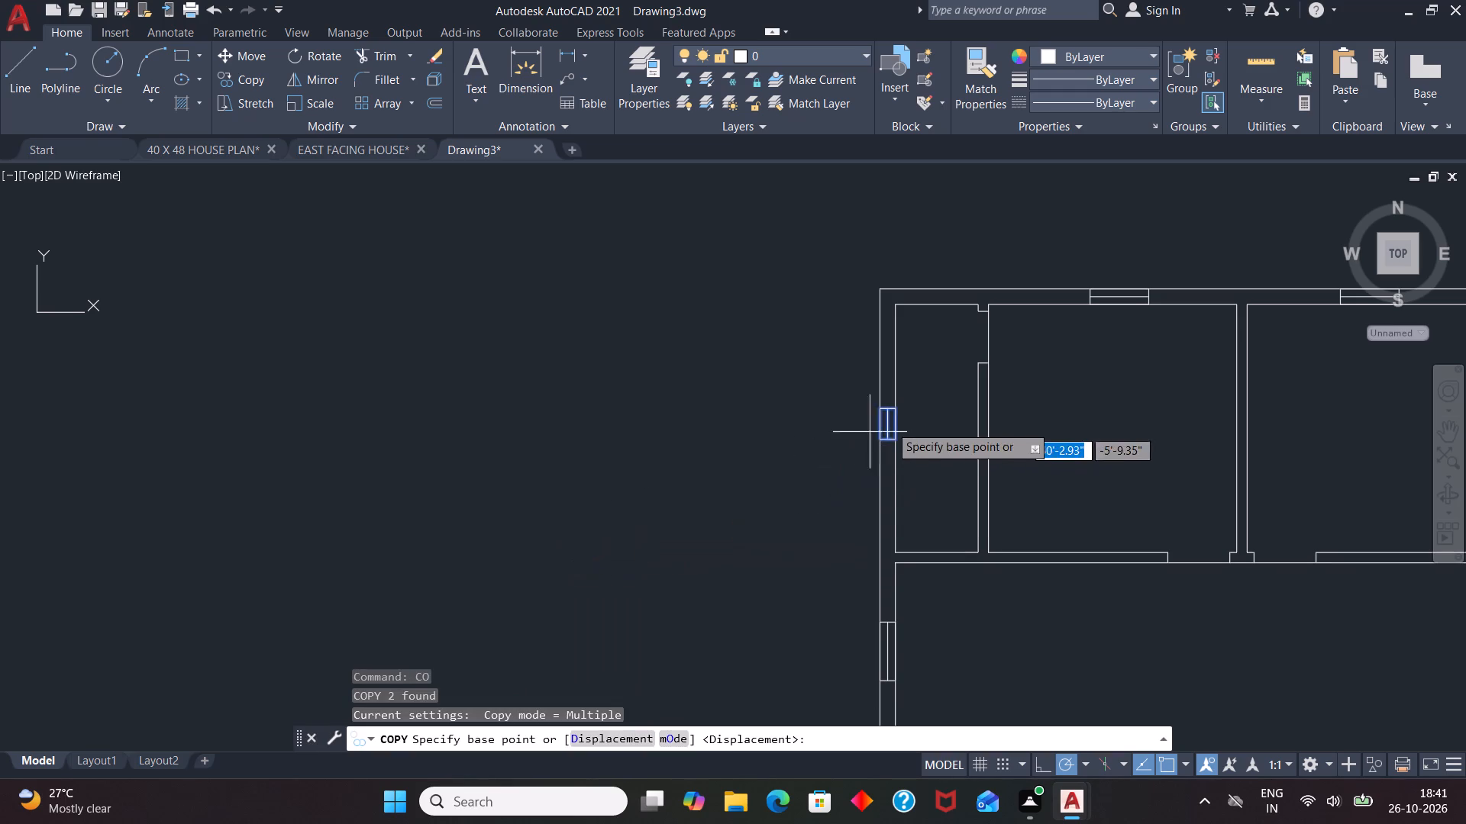
click(898, 407)
scroll(796, 433, down, 3)
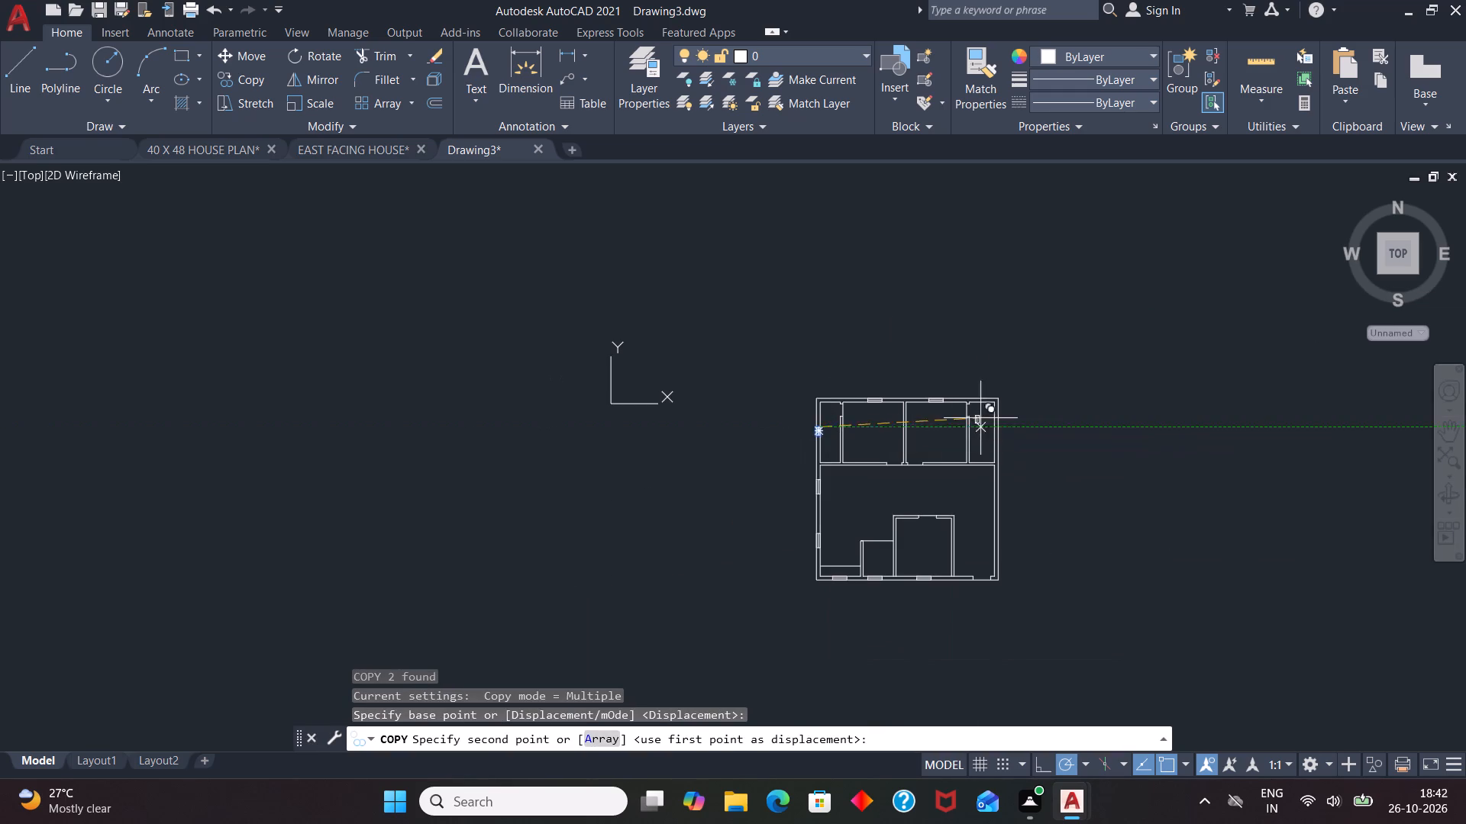
scroll(979, 429, up, 4)
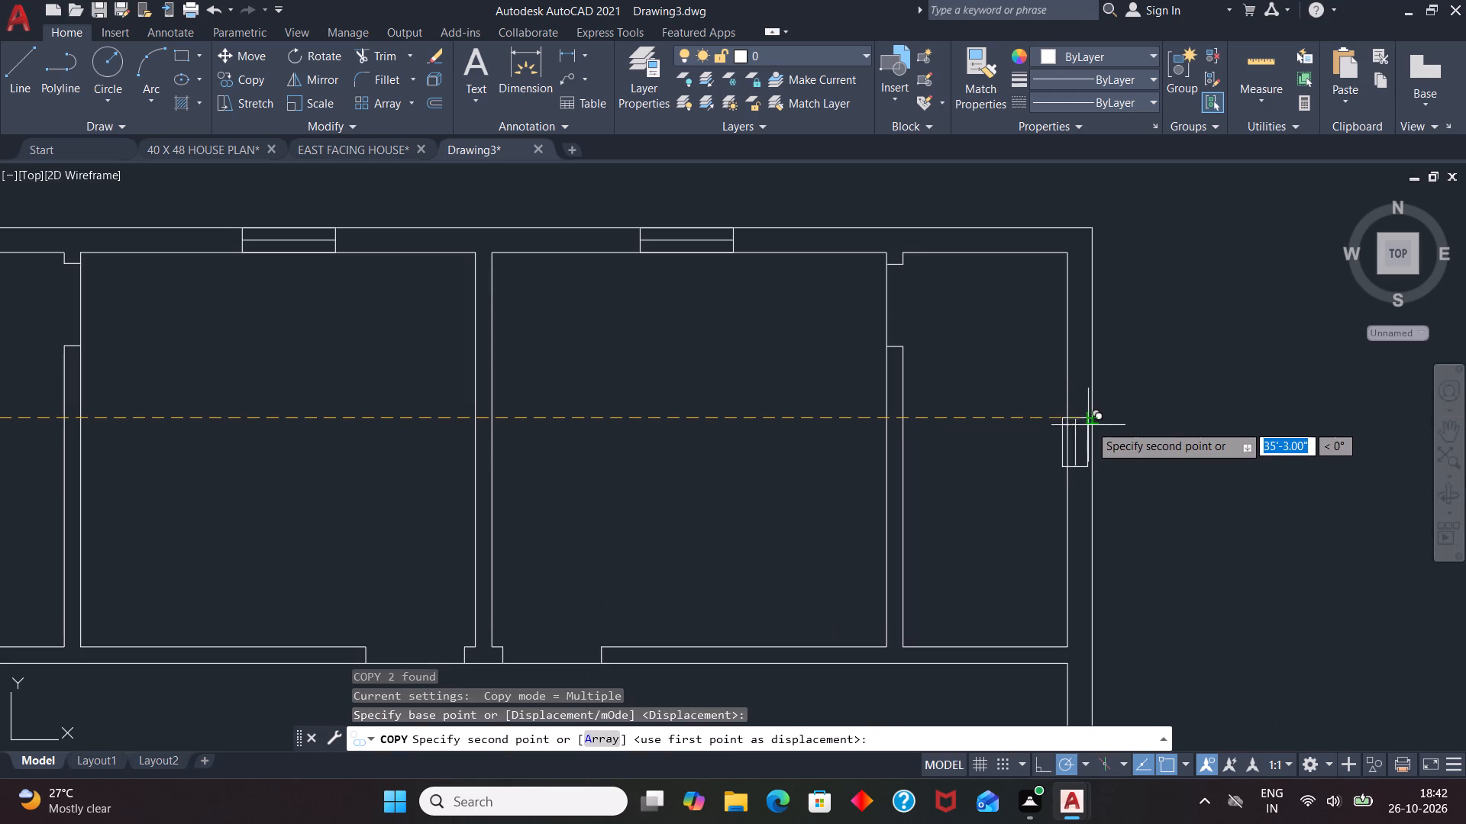
click(1093, 418)
key(Escape)
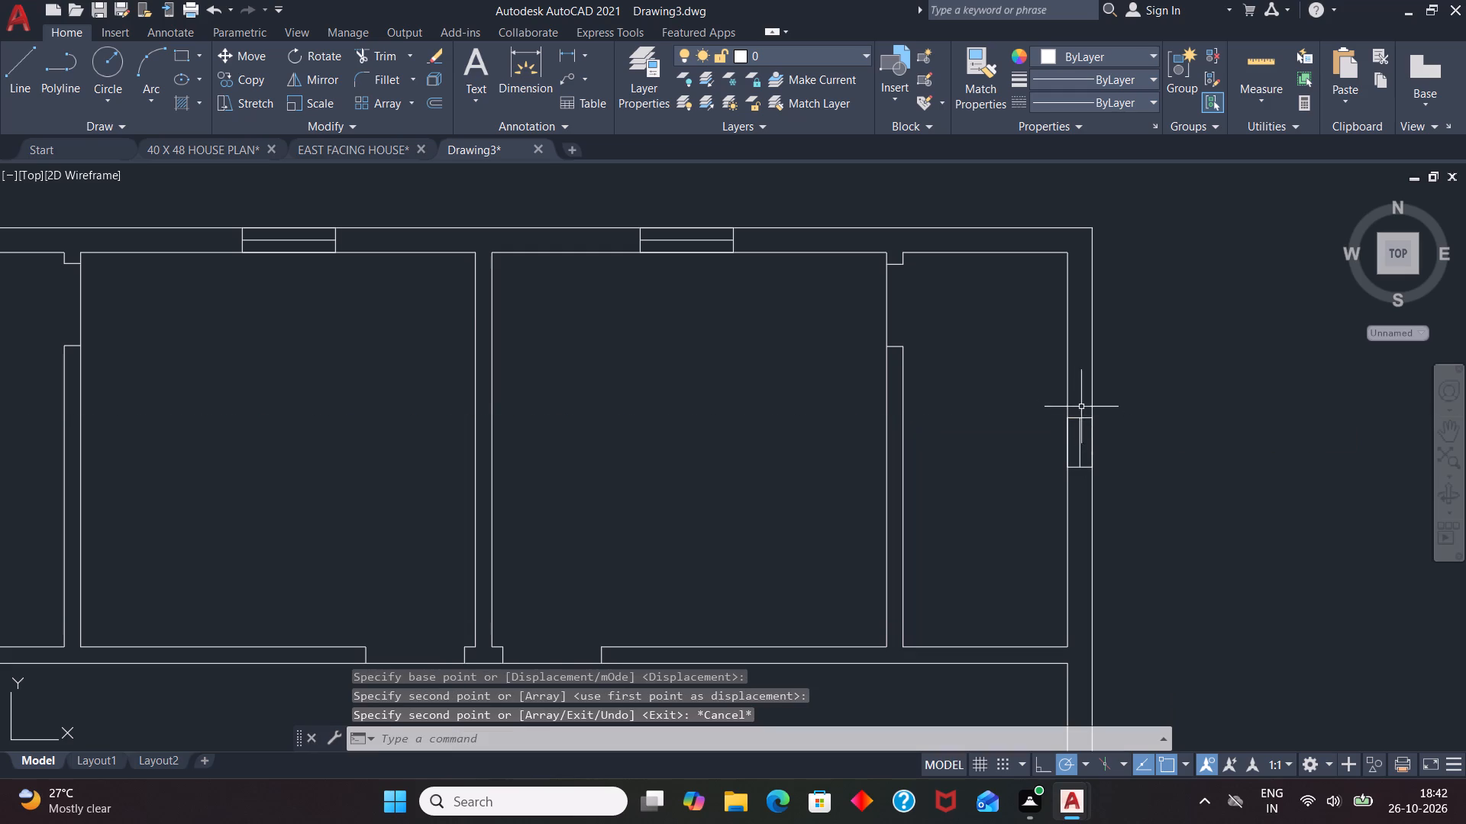
scroll(1076, 400, down, 3)
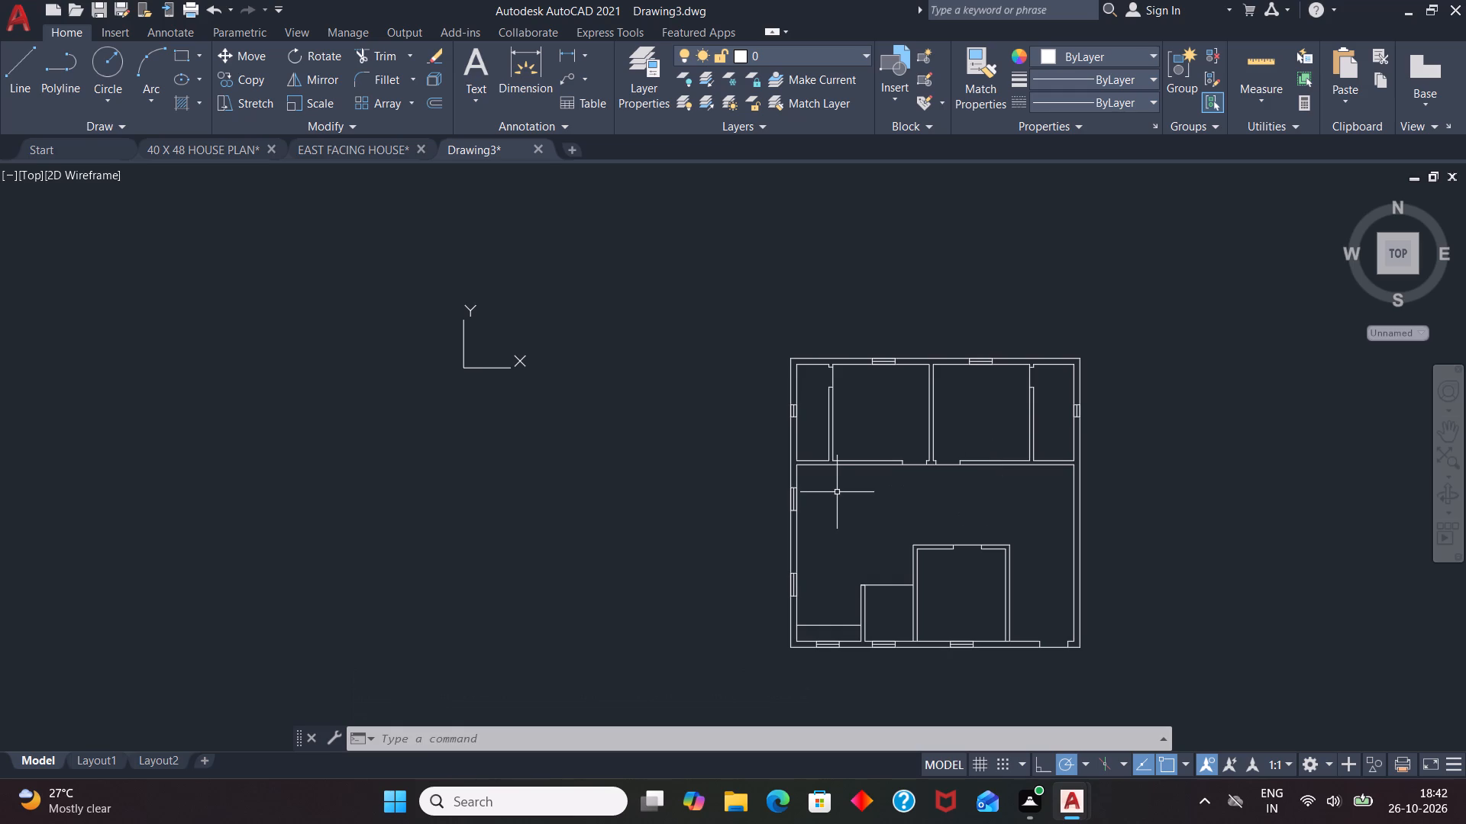
Insert the Door - Metric and Toilet - Imperial sample blocks in the empty space to the right of the plan.
scroll(709, 420, down, 1)
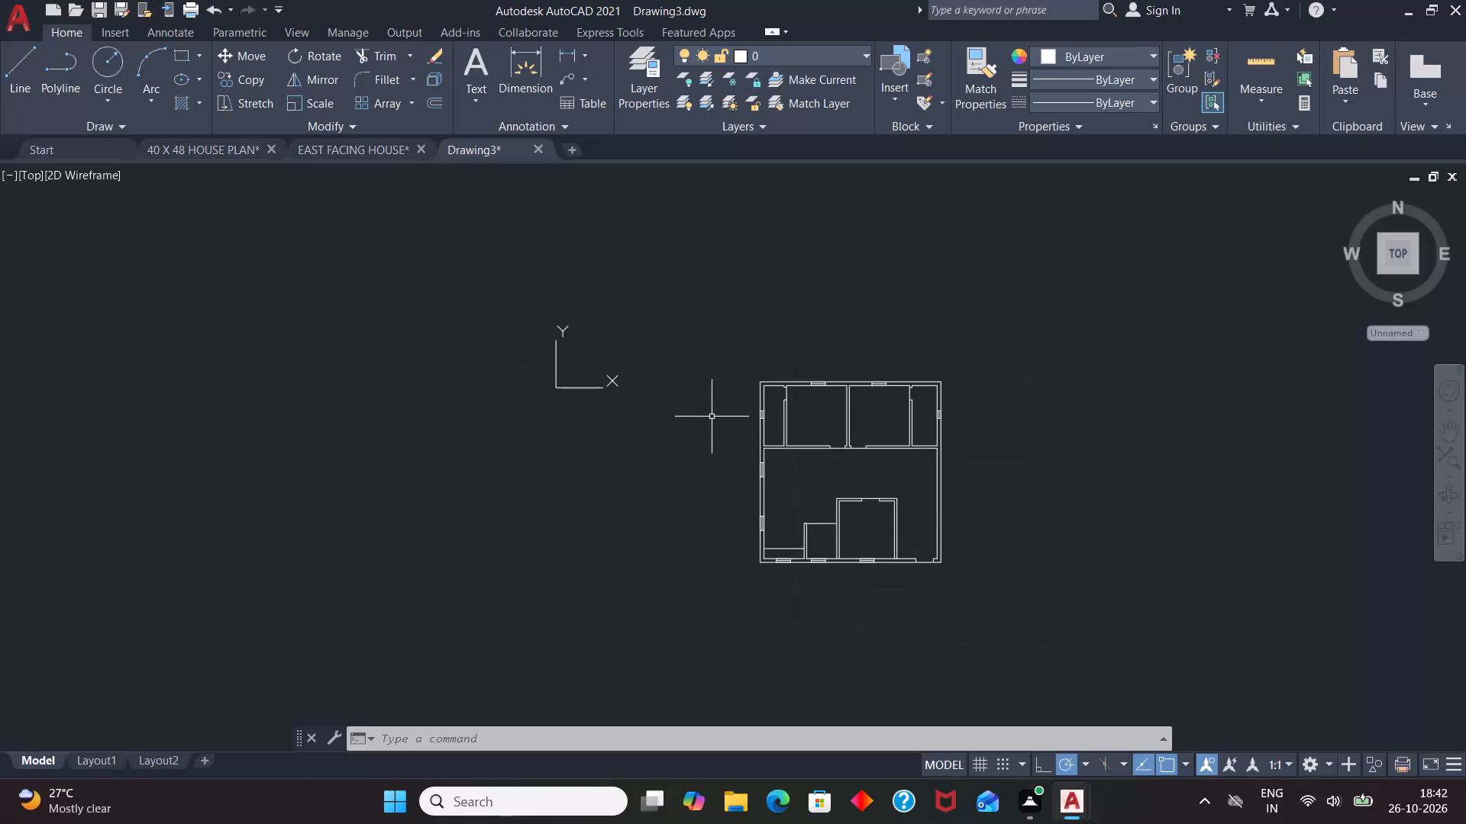
key(ctrl+3)
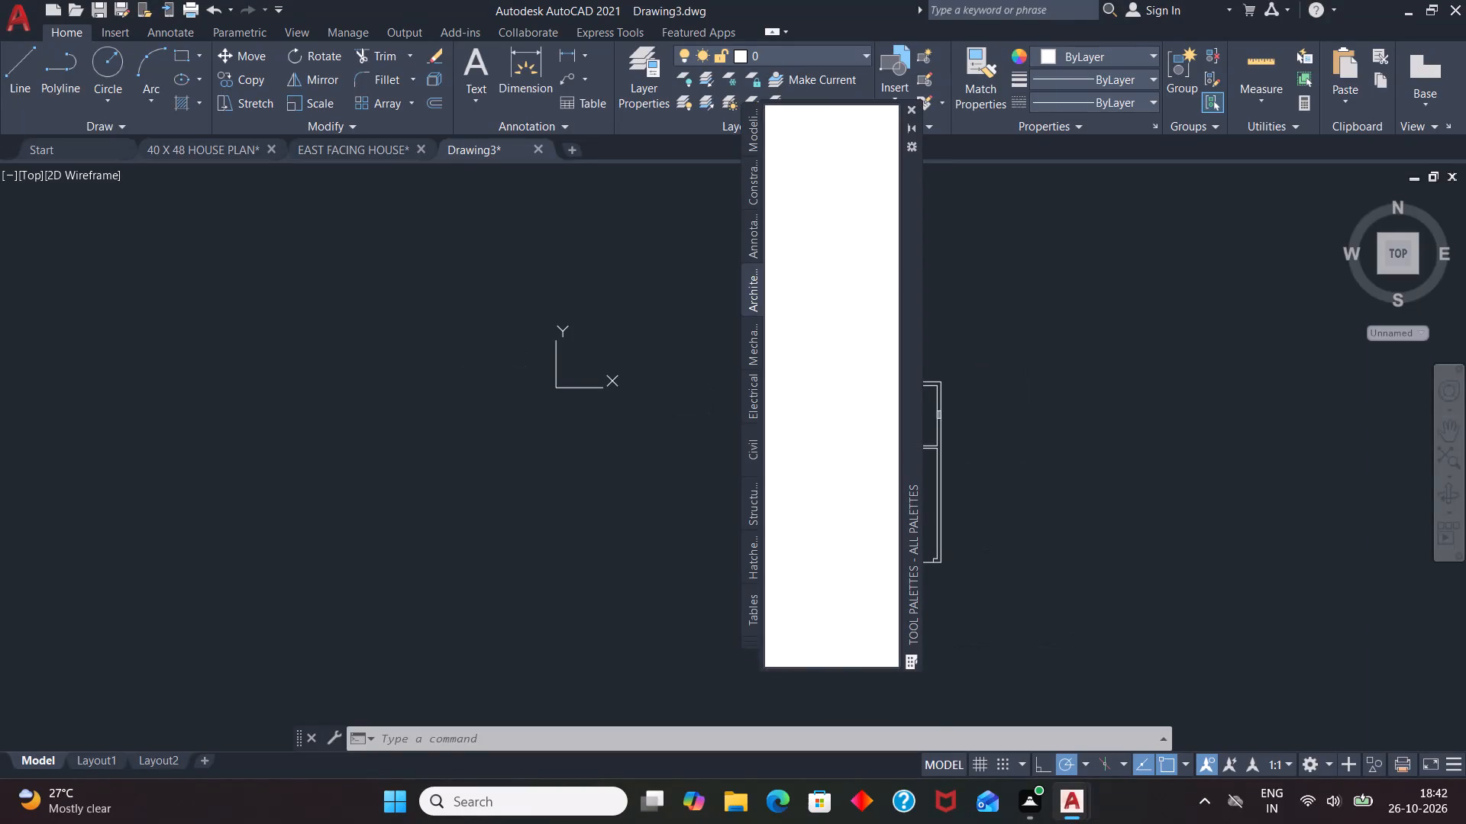
drag(834, 549, 1087, 399)
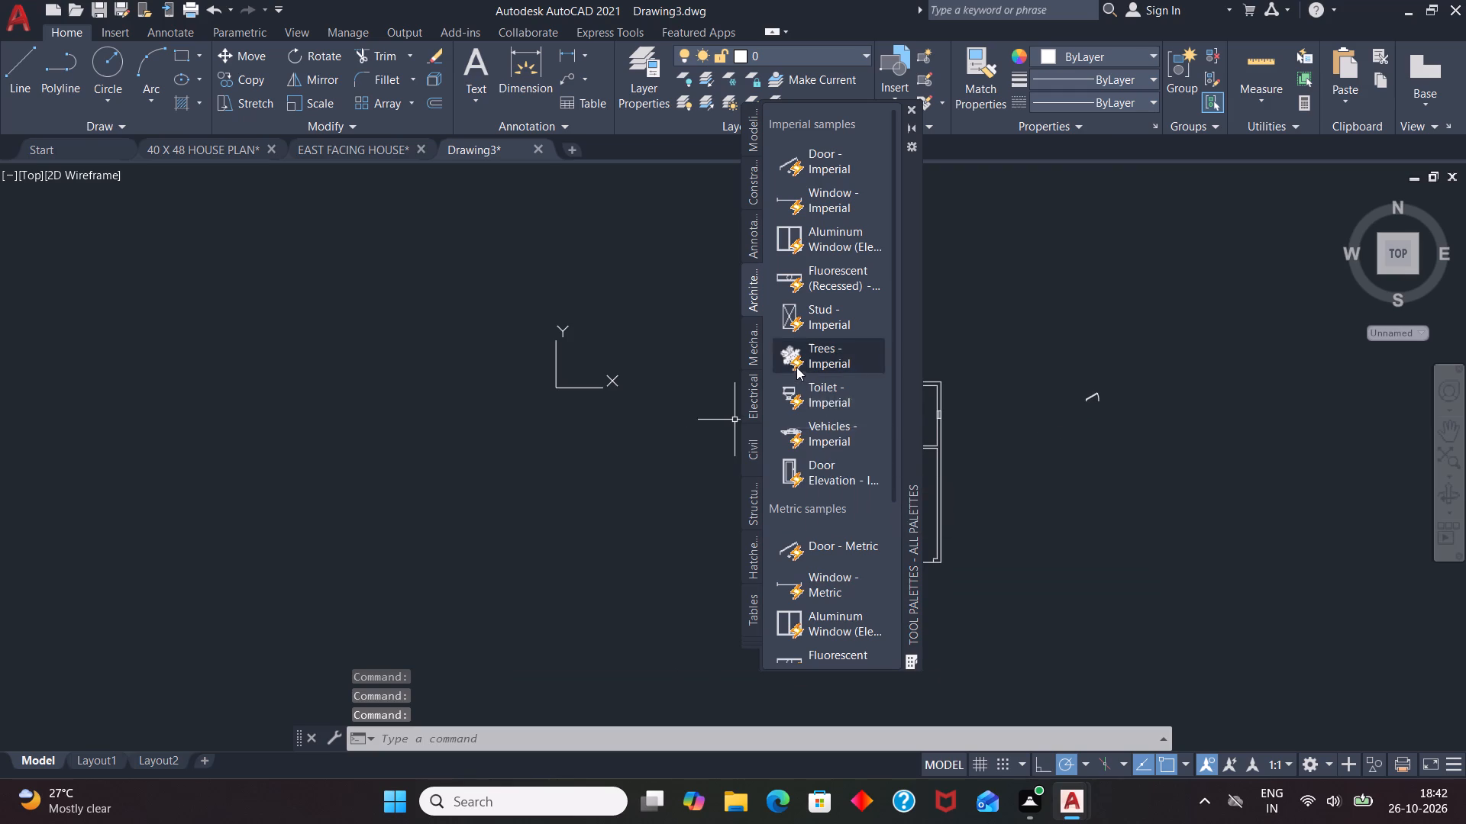
drag(804, 404, 1070, 484)
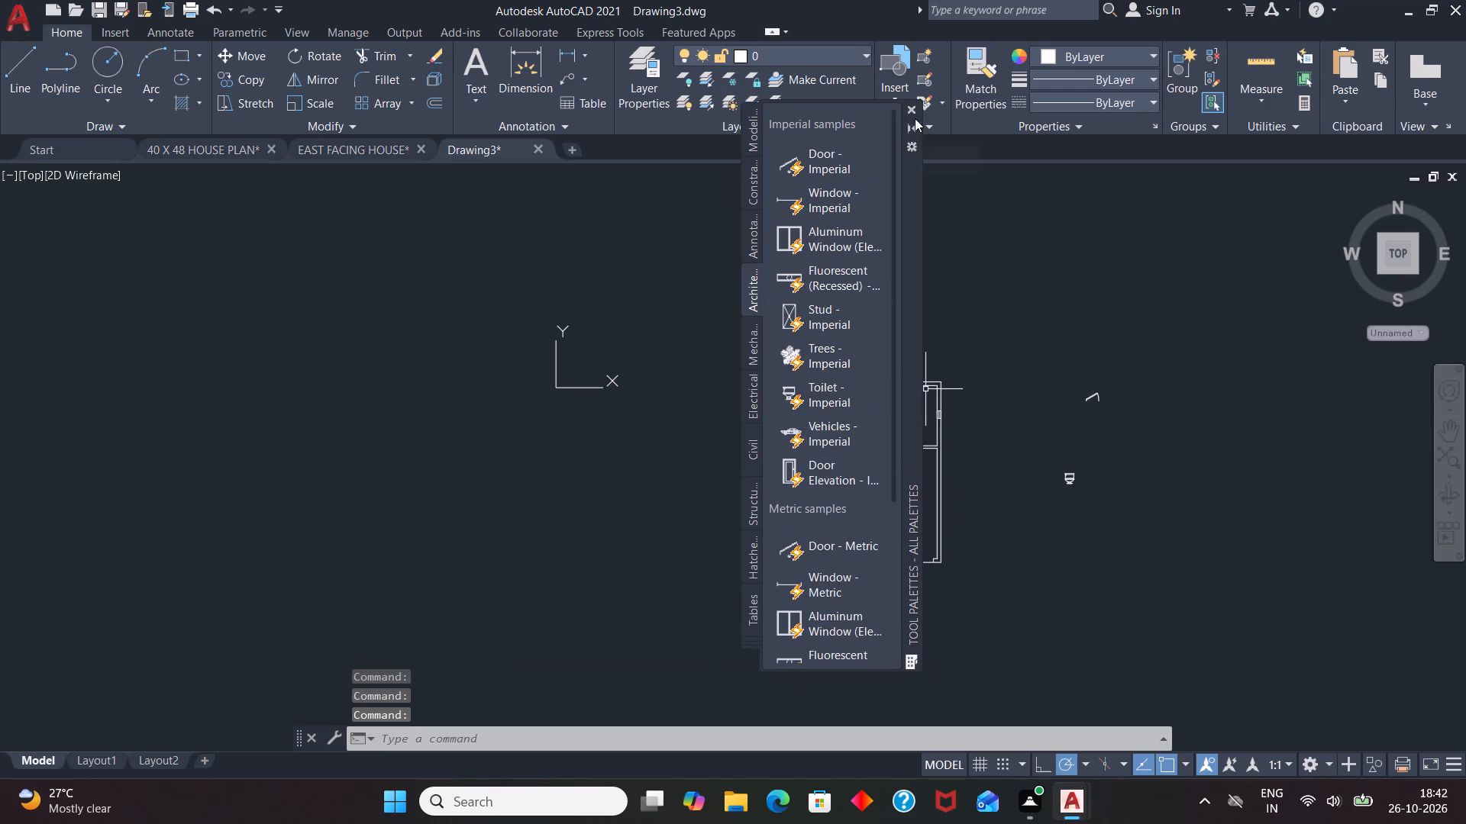
click(909, 112)
Change the door block's opening angle so its leaf stands perpendicular to the doorway.
click(1087, 398)
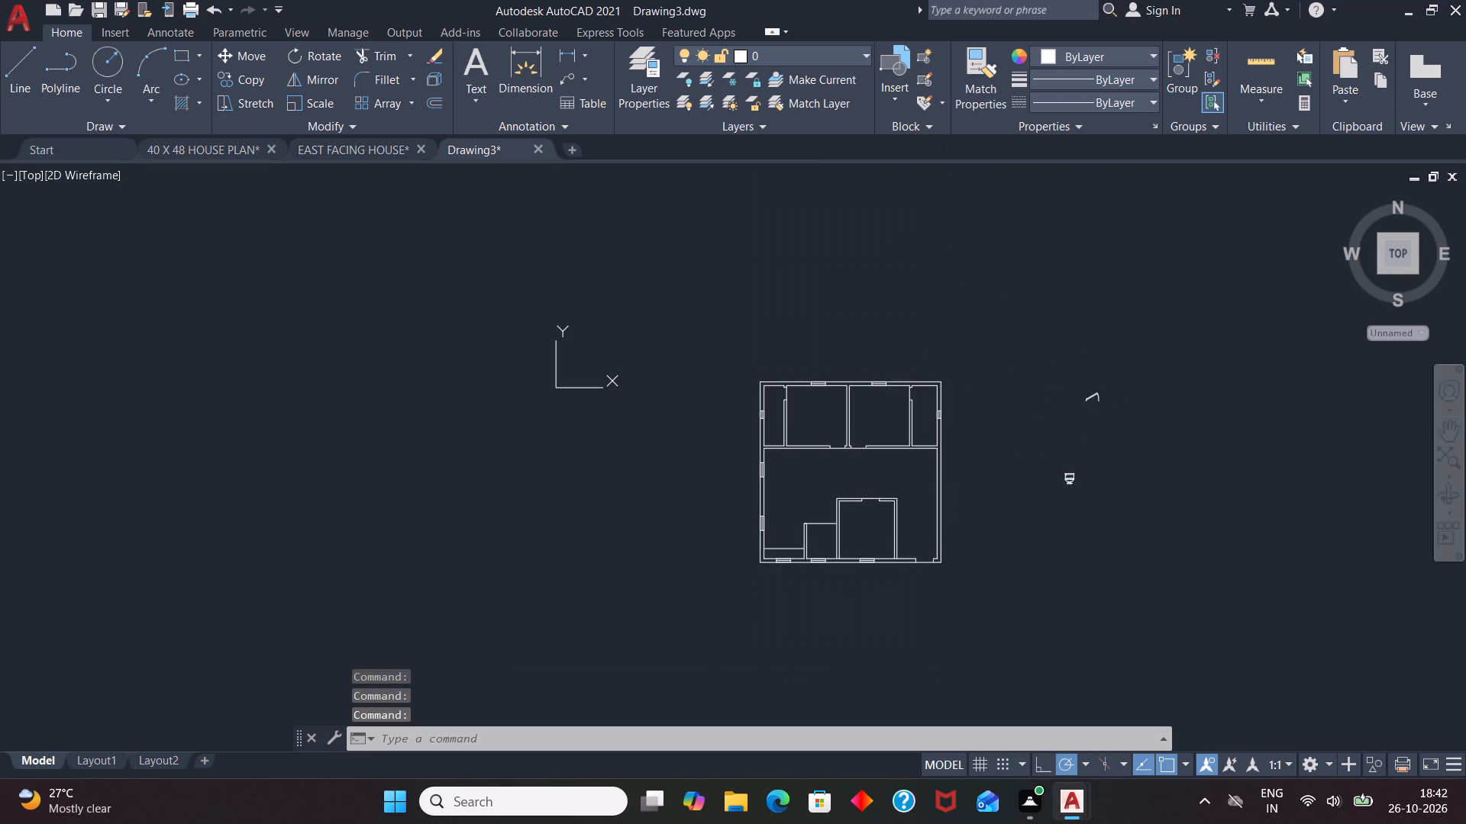
scroll(1089, 397, up, 4)
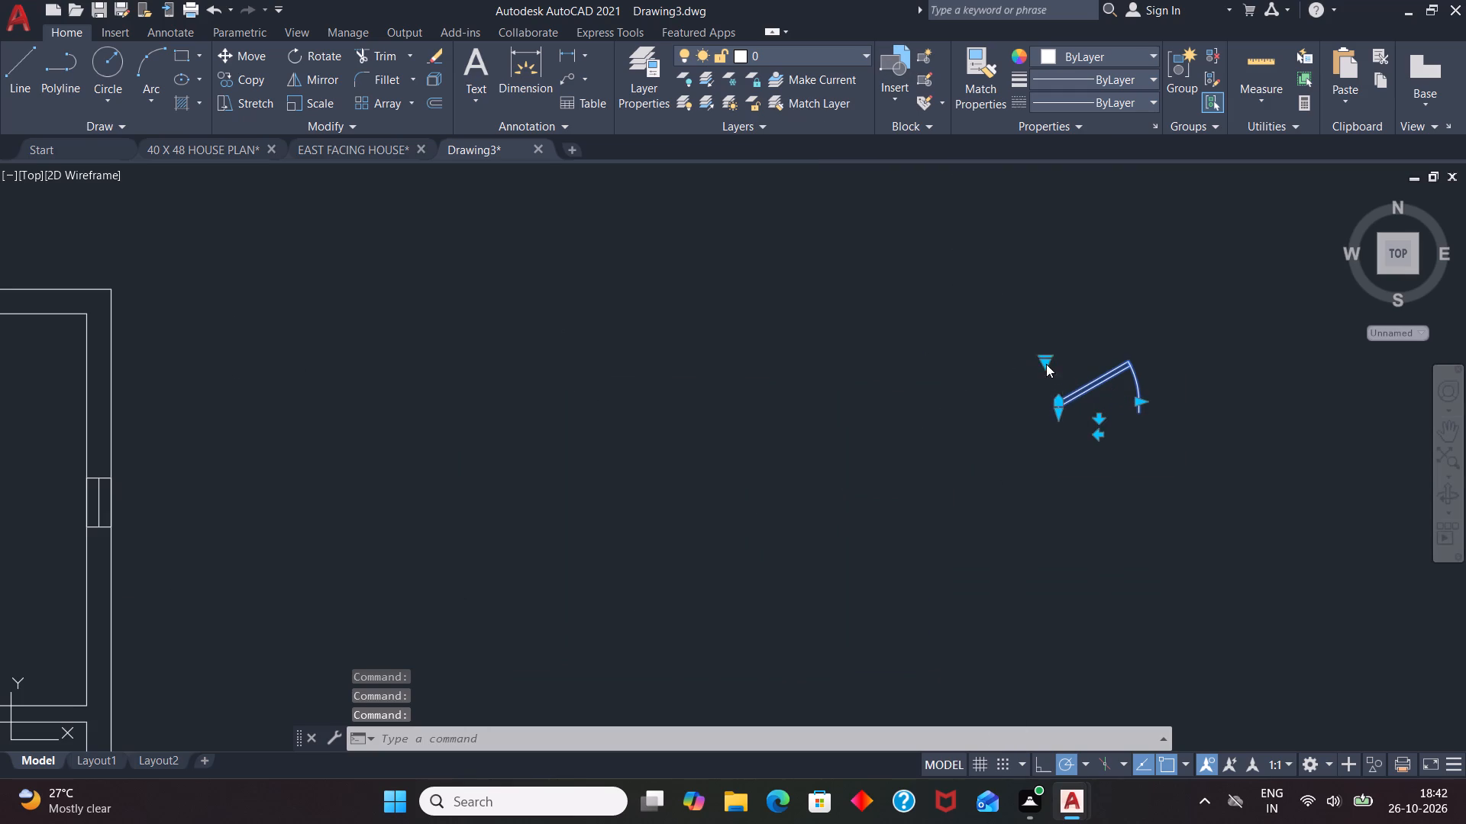
click(1046, 364)
click(1088, 436)
Mirror the door block across a vertical line to its right, keeping the original.
scroll(1124, 400, down, 3)
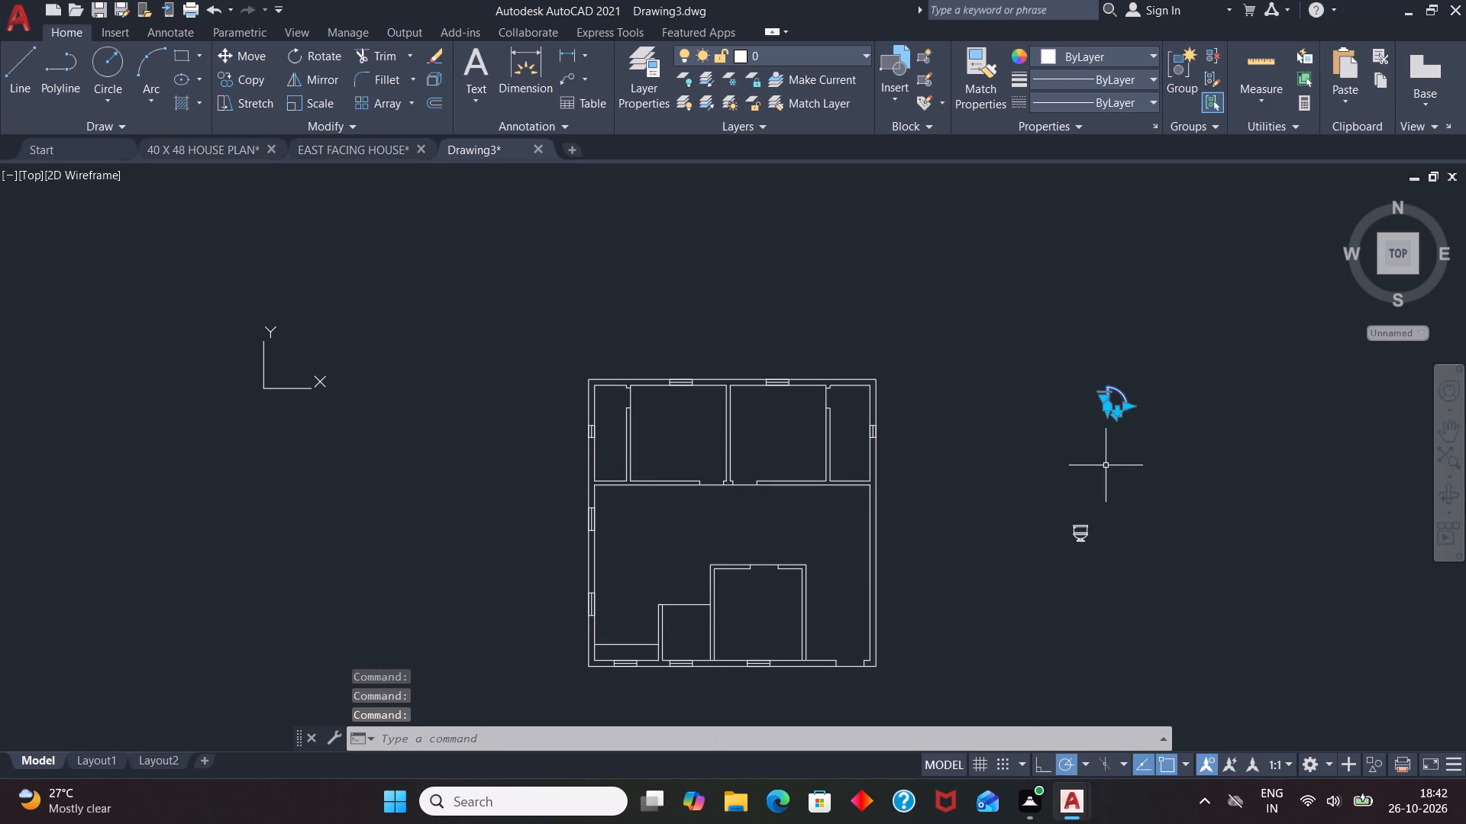
key(m)
key(i)
key(Return)
drag(1154, 360, 1158, 377)
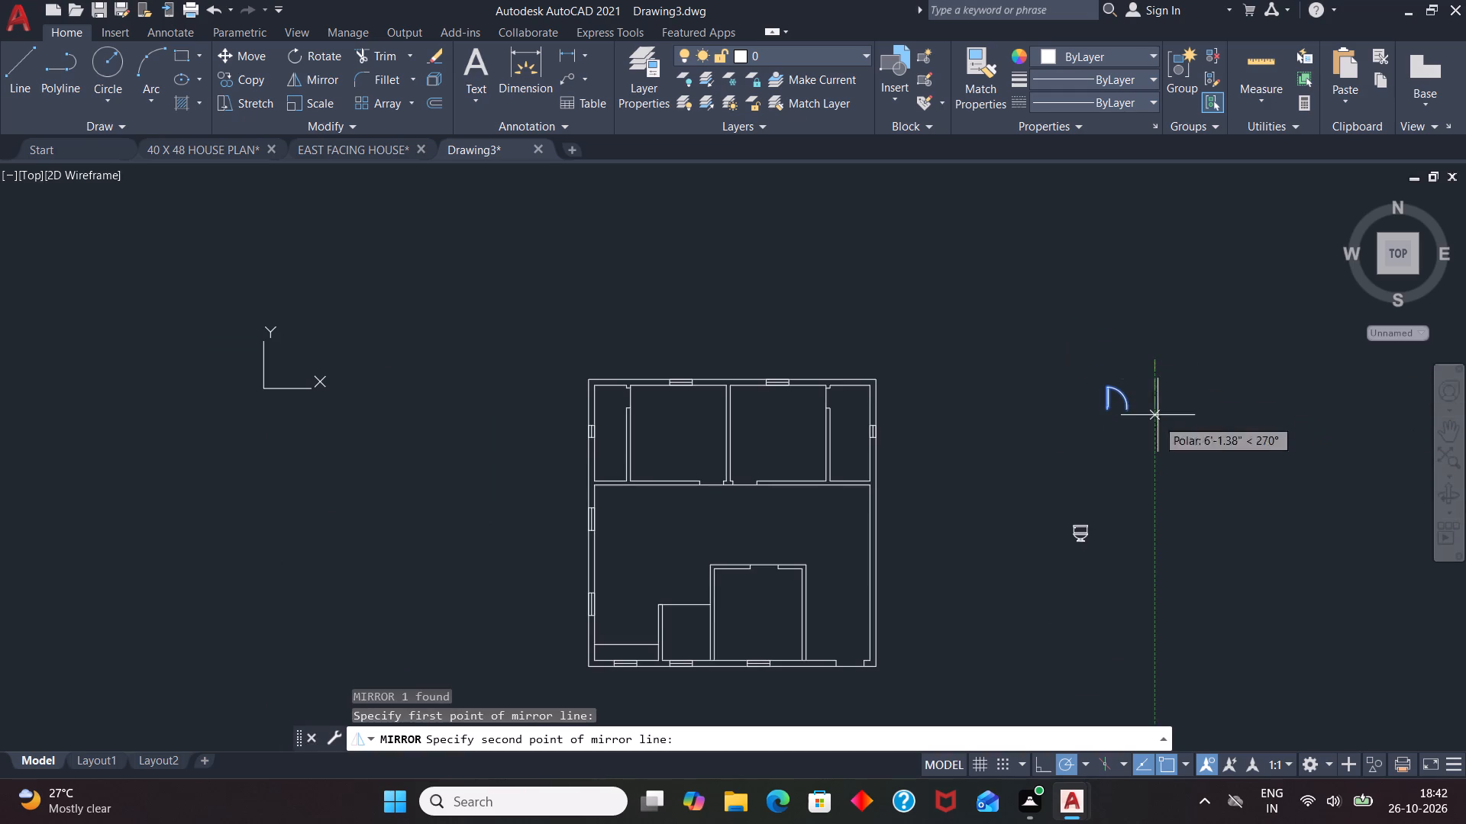
click(1155, 459)
drag(1177, 531, 1155, 459)
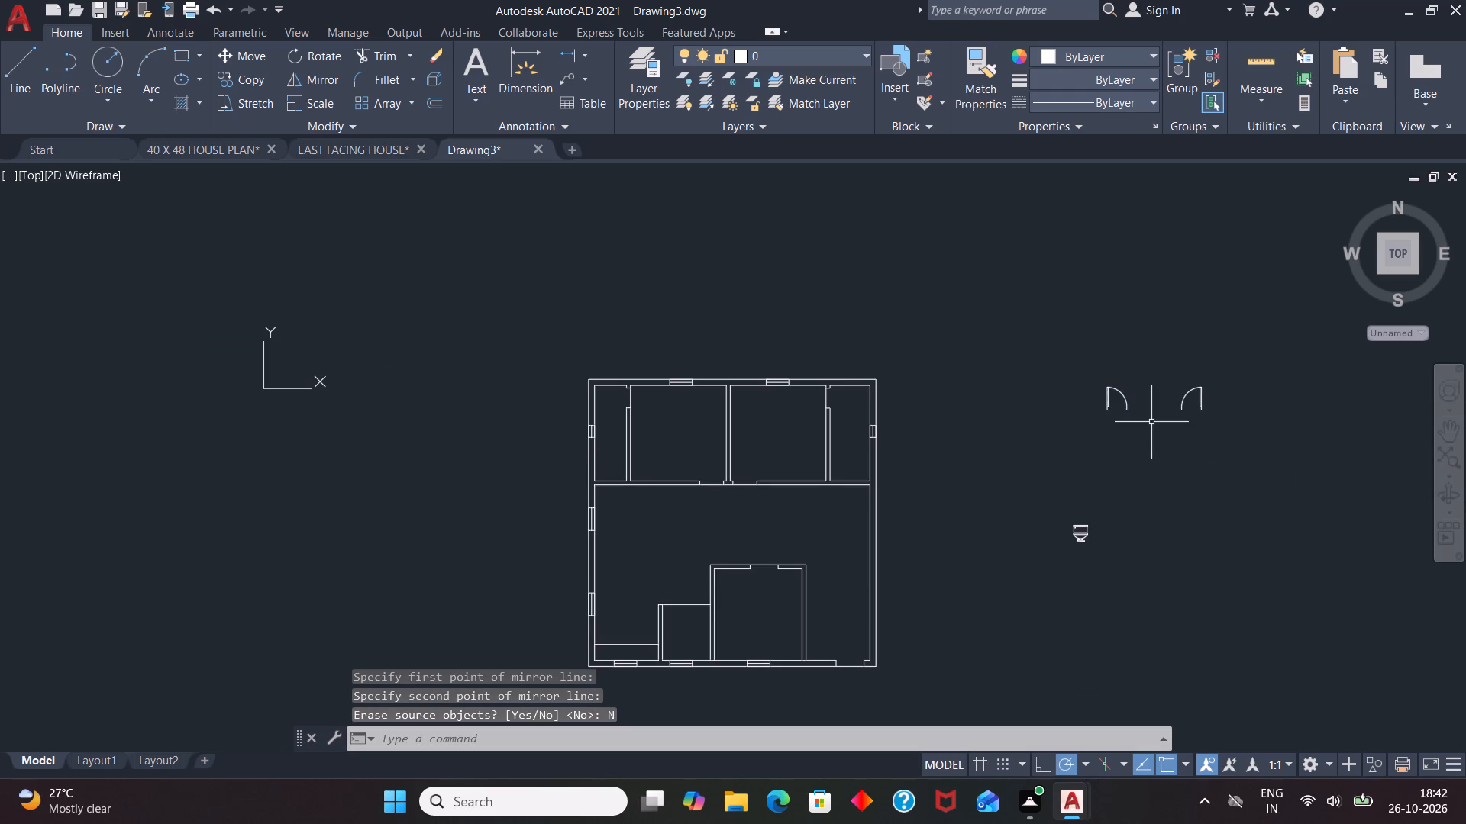
Copy the original door by its lower-left corner into the large upper-right room's doorway, against the jamb beside the central partition.
click(1107, 393)
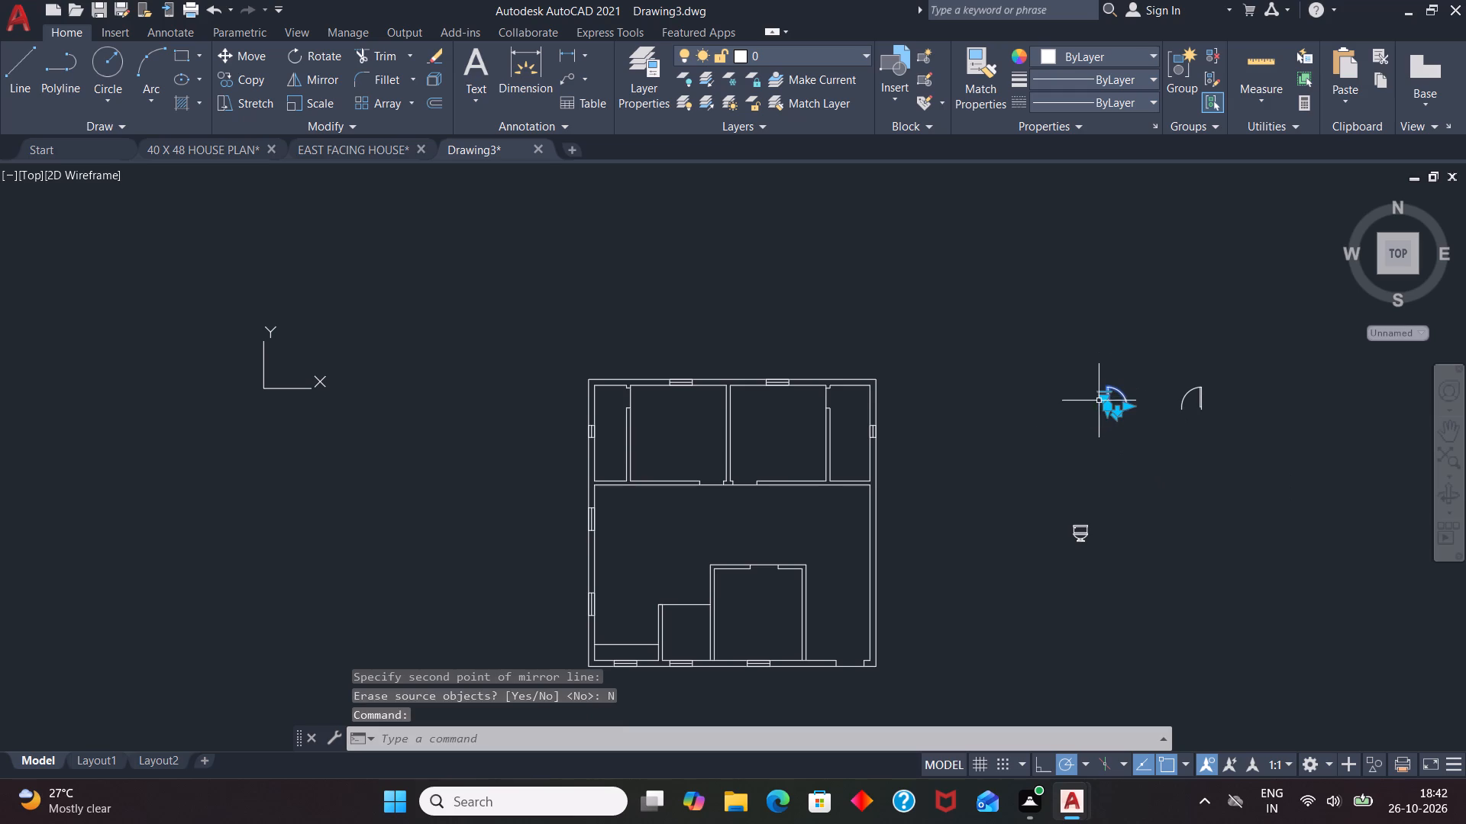
key(c)
key(o)
key(Return)
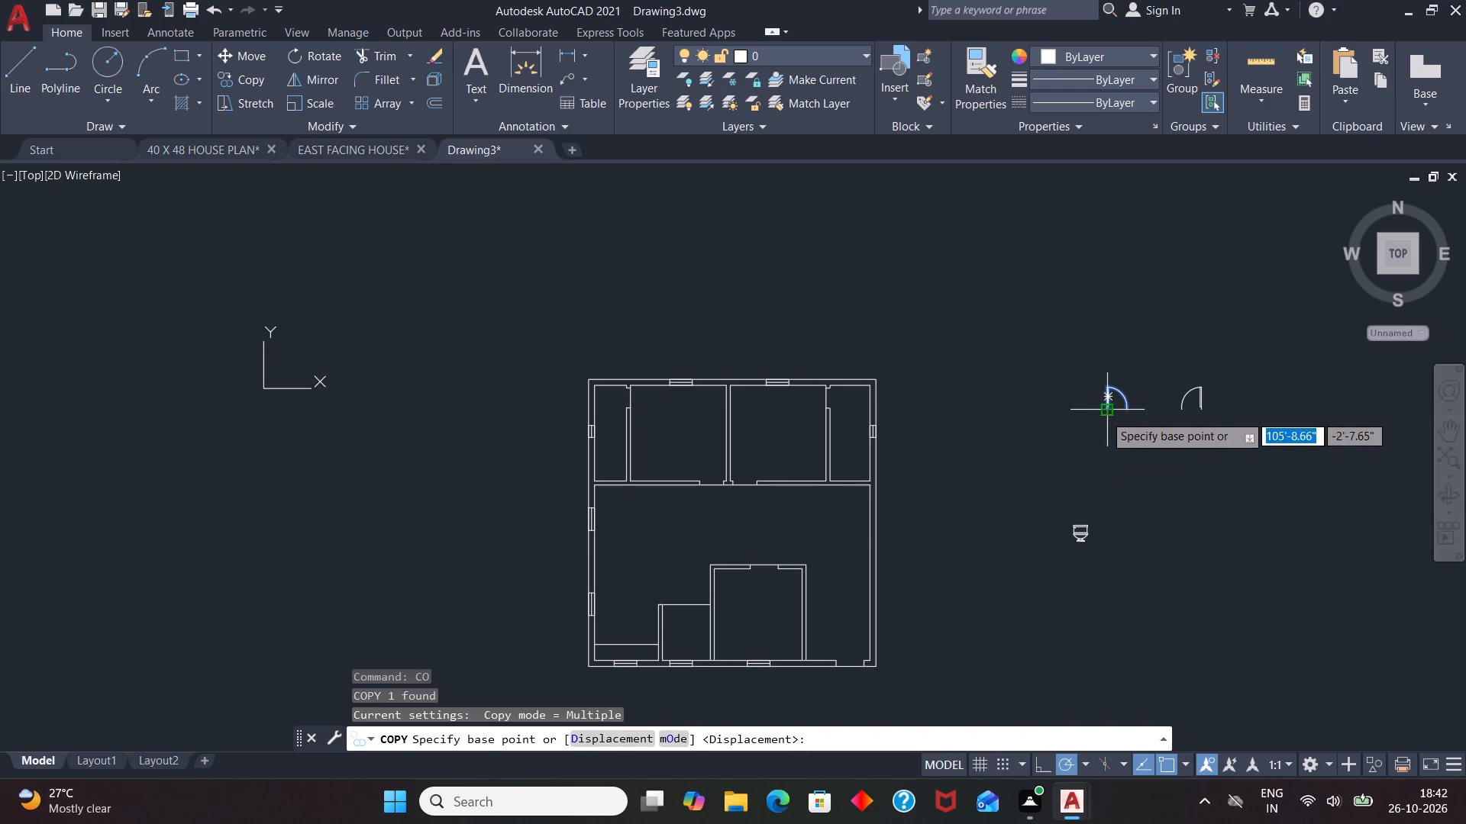
click(1104, 414)
scroll(744, 501, up, 5)
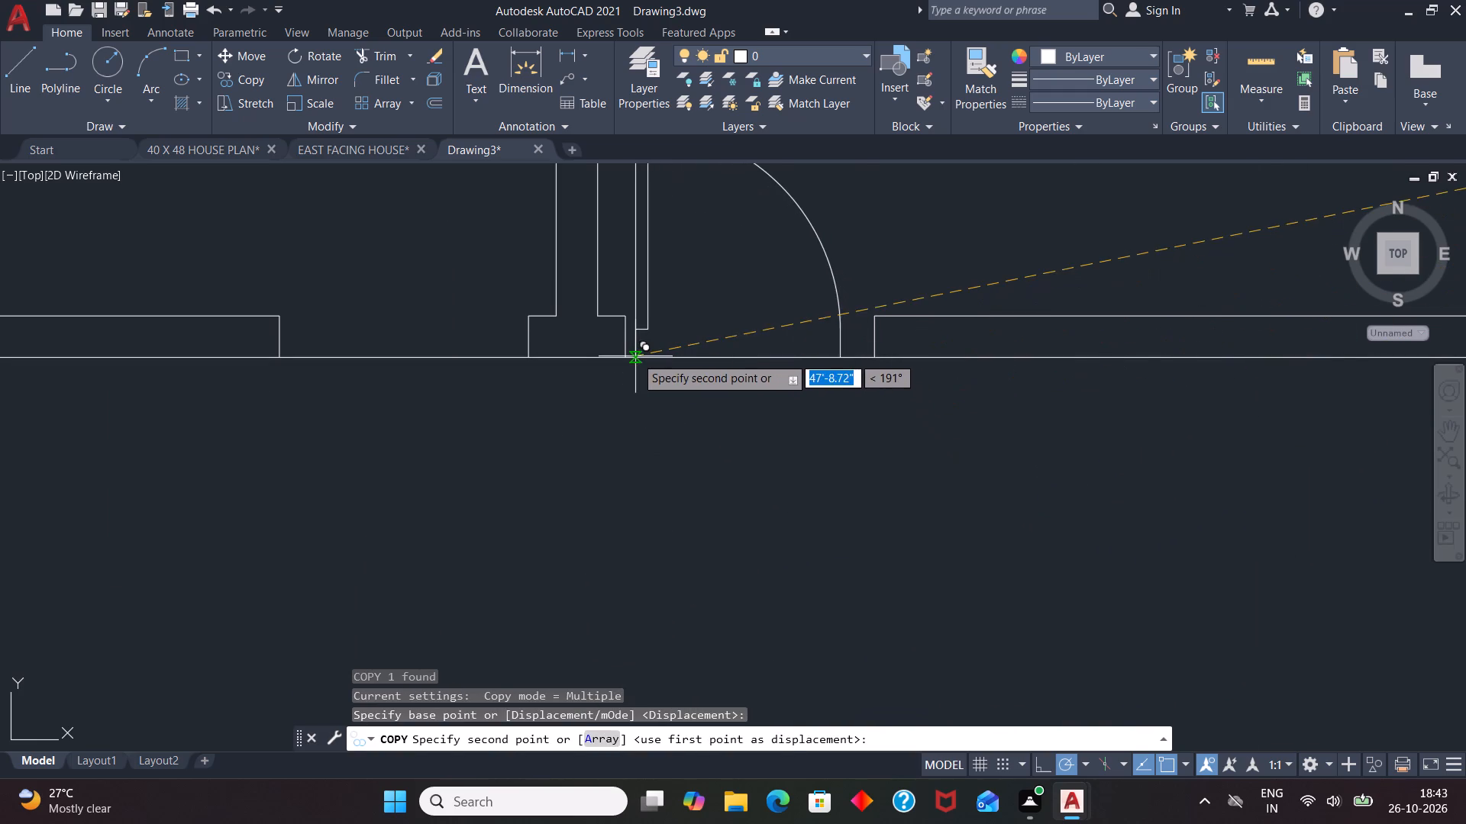
click(628, 353)
key(Escape)
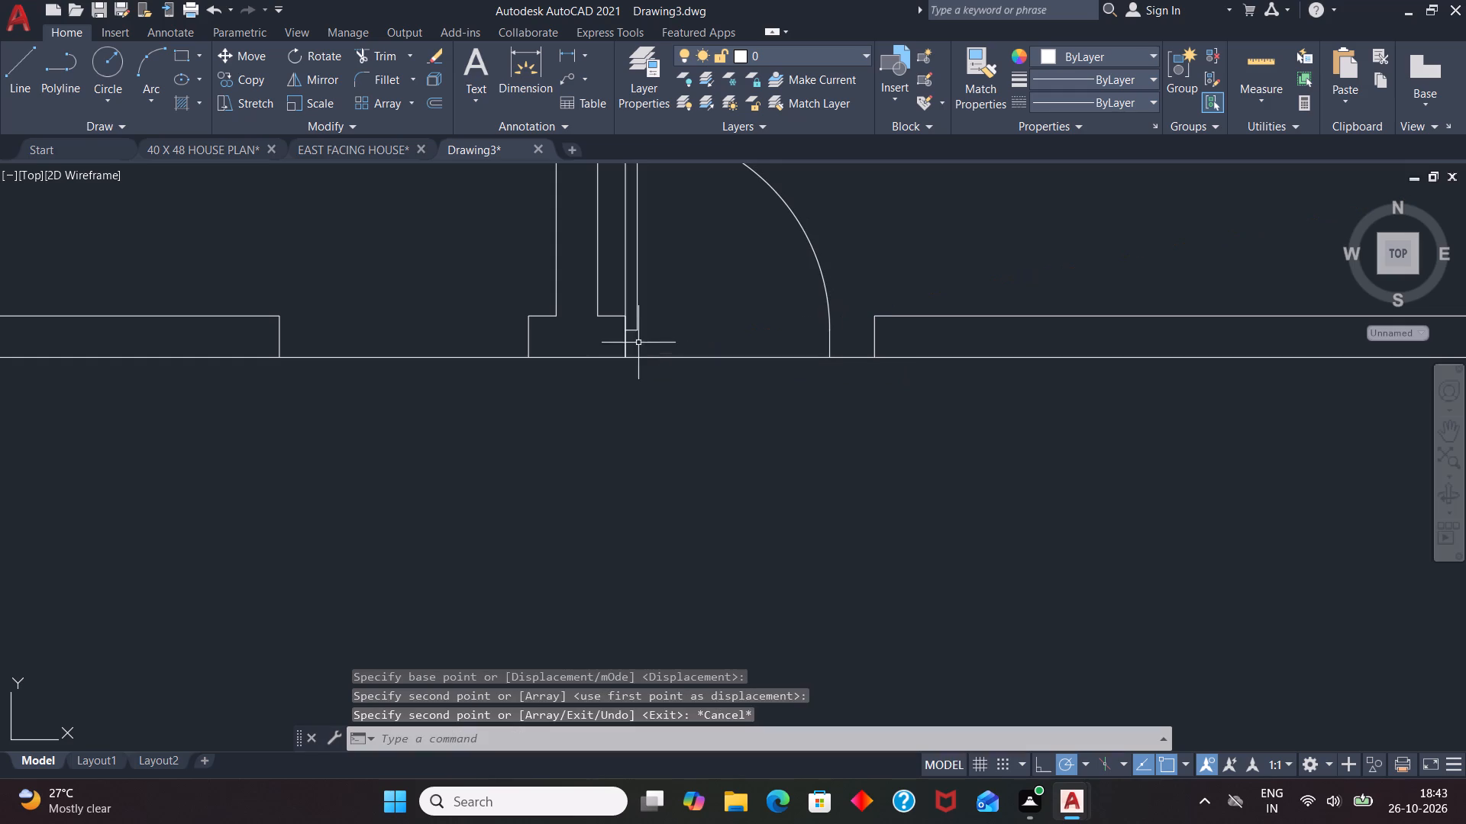
Scale the large upper-right room's door by about 1.2 from its lower-left corner to fill the opening.
click(635, 331)
key(s)
key(c)
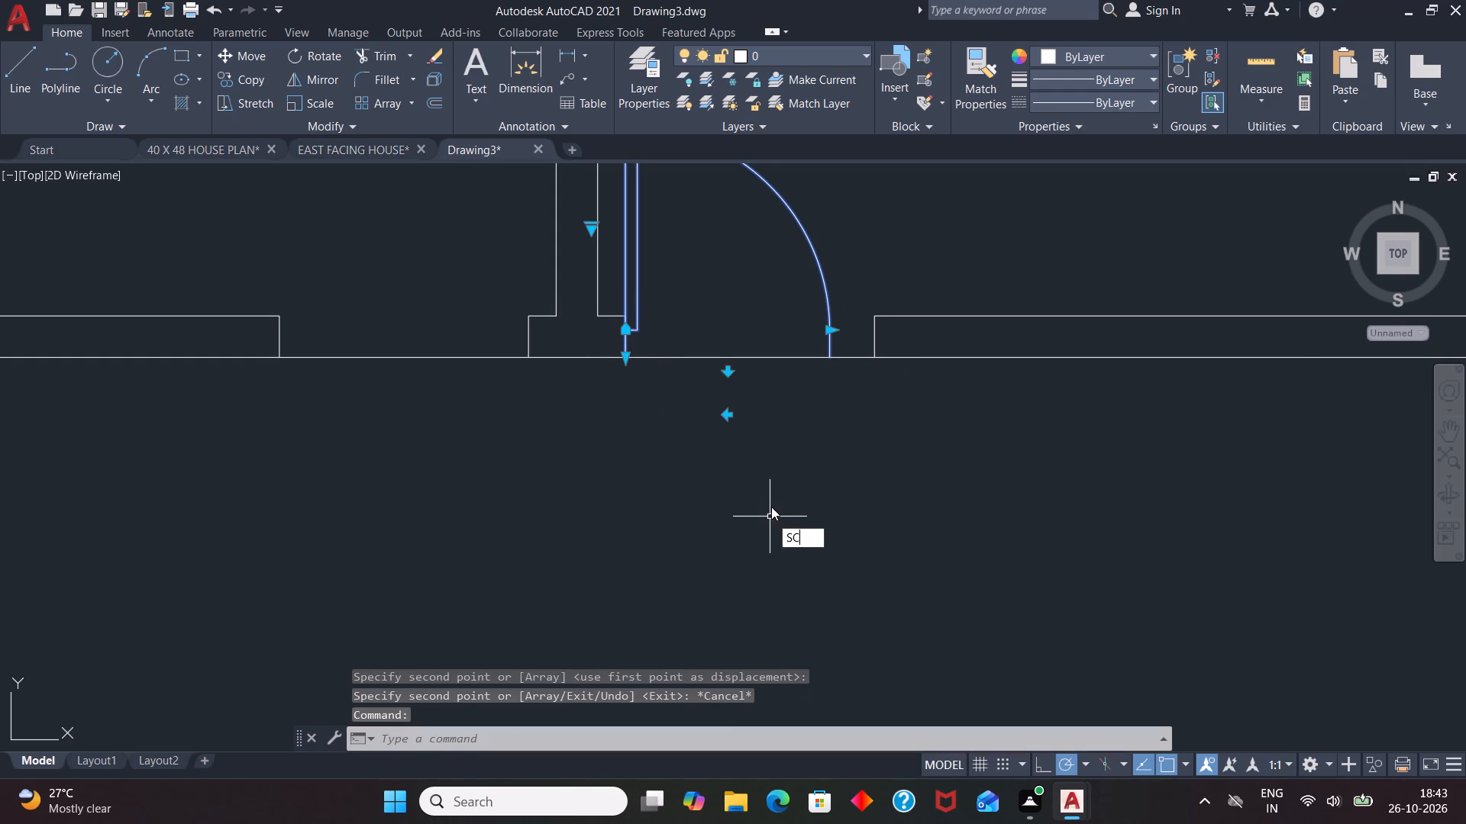
key(Return)
click(633, 361)
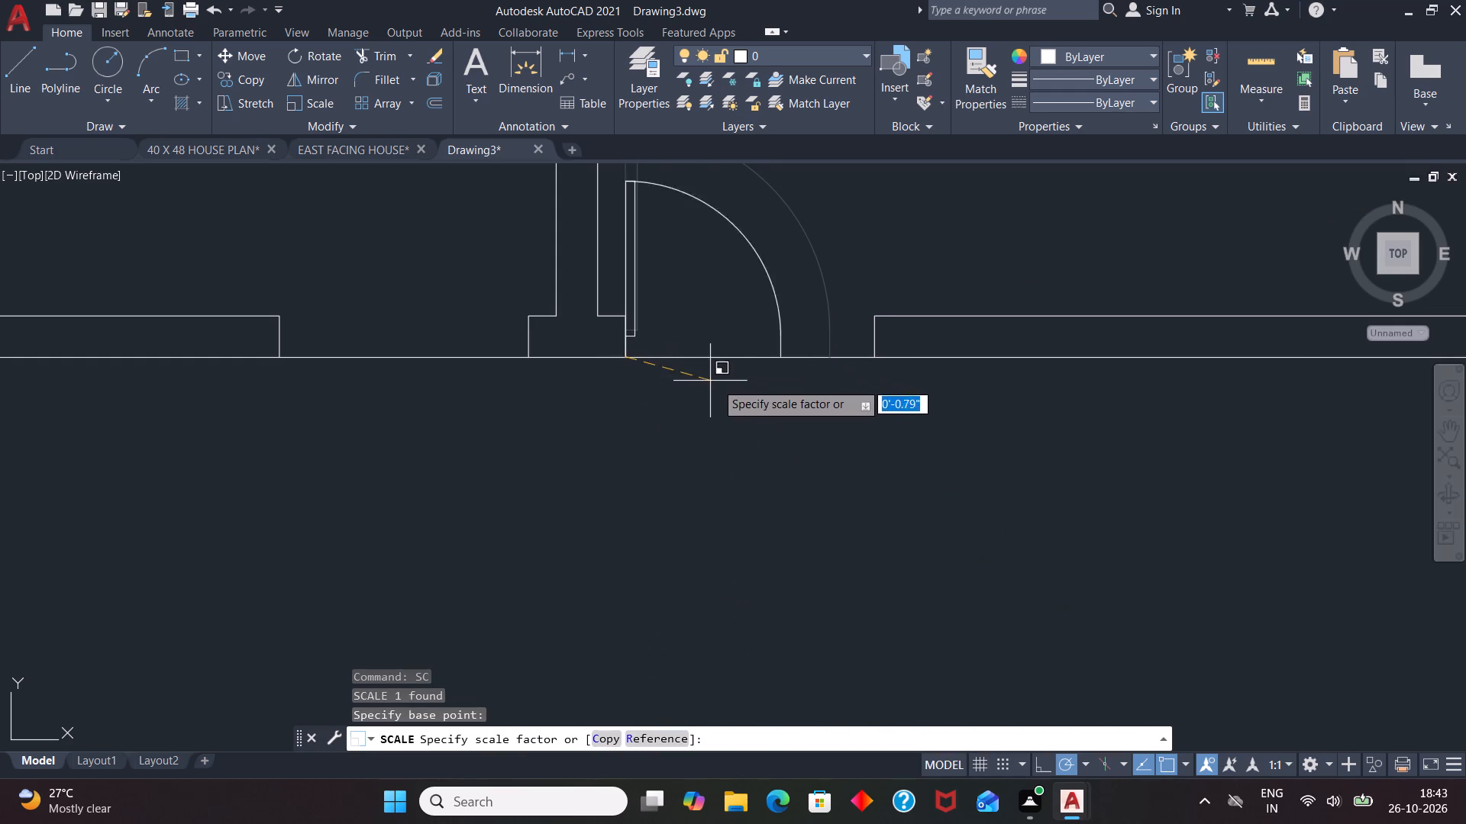
click(757, 408)
Copy the mirrored door by its lower-right corner into the large upper-left room's doorway, beside the central partition.
scroll(787, 451, down, 6)
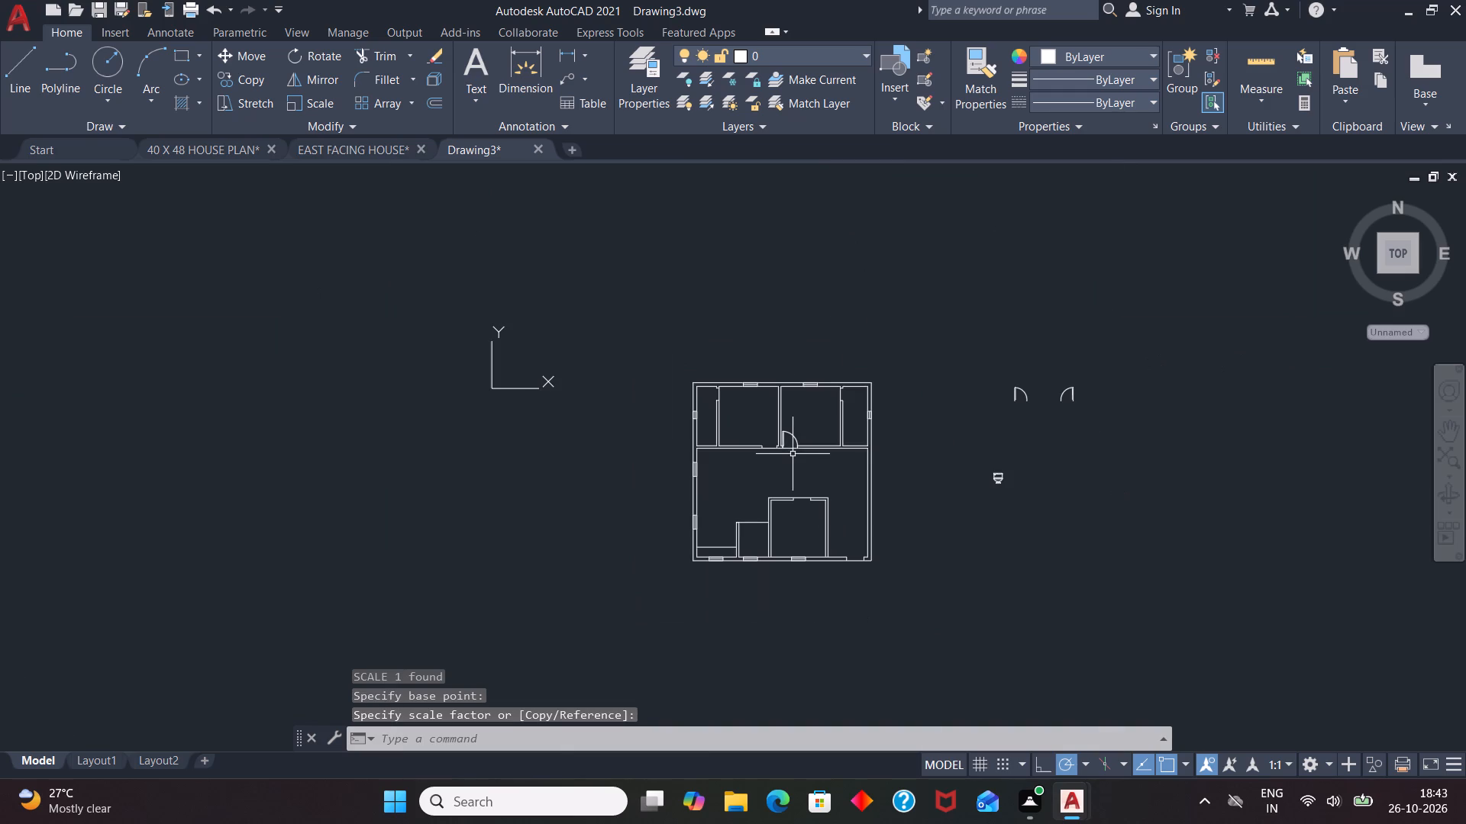
click(1064, 393)
text(CO)
key(Return)
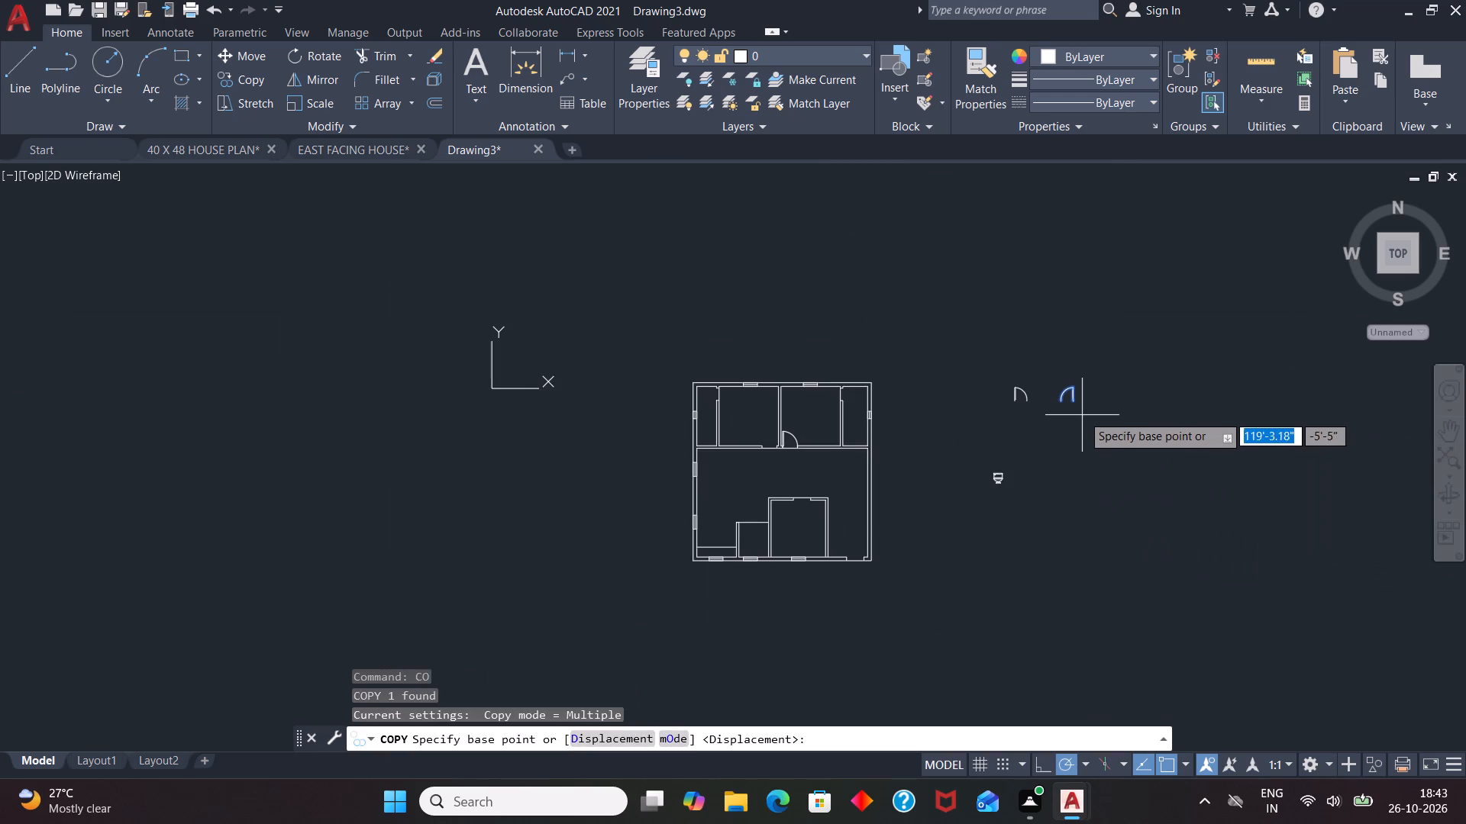
click(1080, 399)
scroll(763, 452, up, 4)
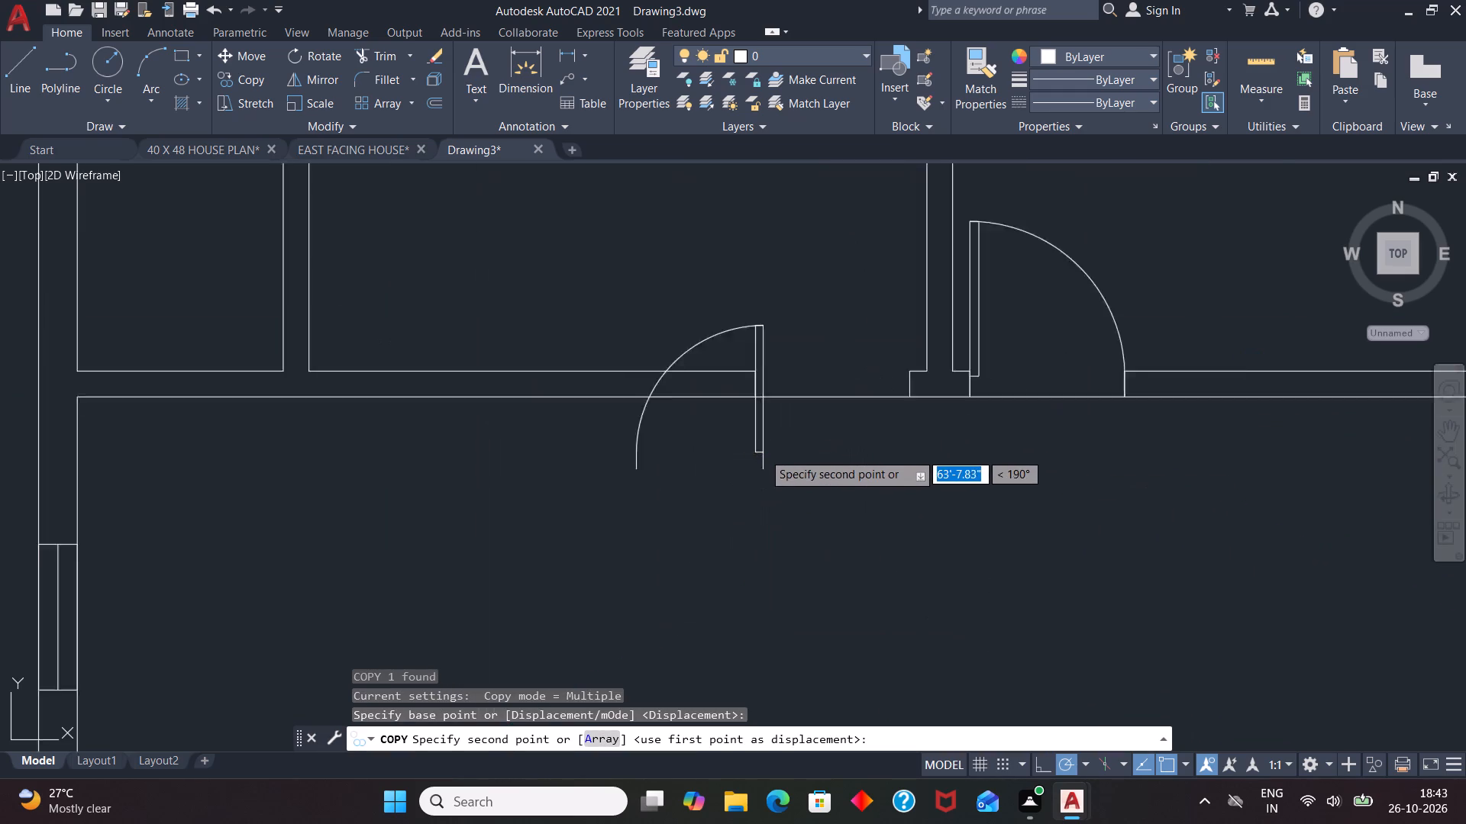
scroll(763, 452, up, 2)
click(998, 336)
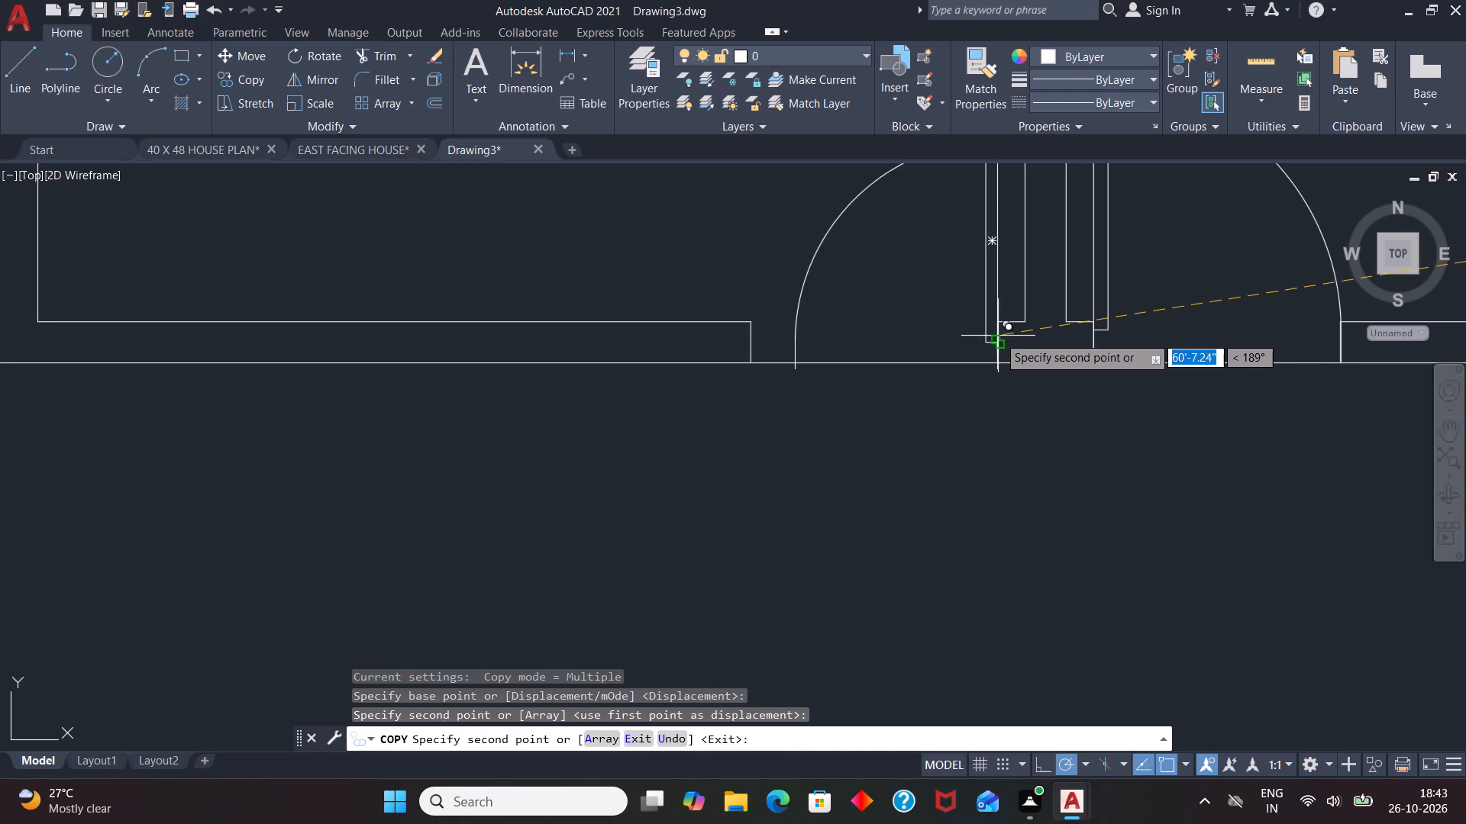
key(Escape)
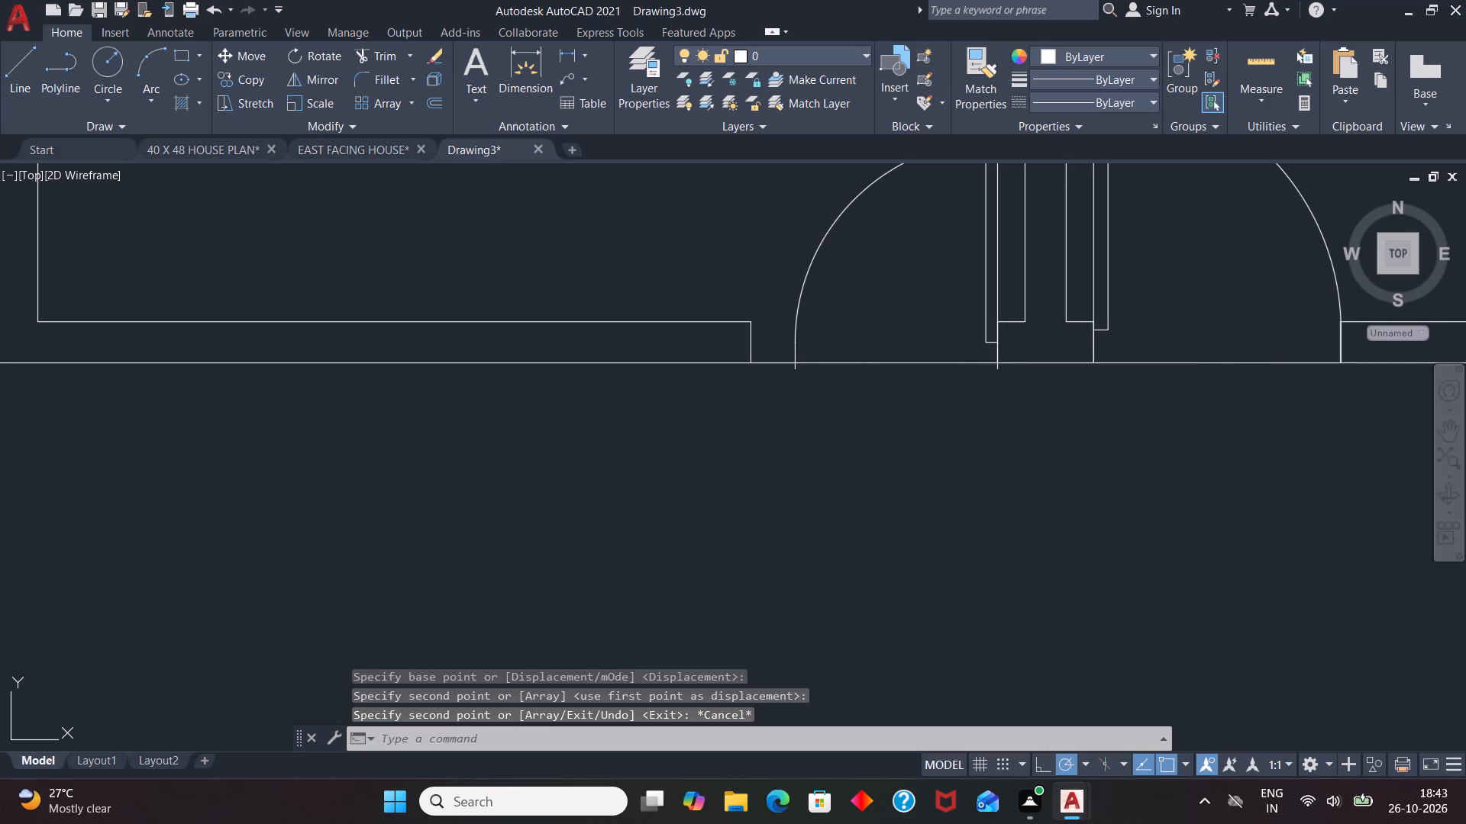
Move the large upper-left room's door so its lower-right corner meets the jamb corner on the wall line.
click(989, 341)
key(m)
key(Return)
scroll(1016, 378, up, 1)
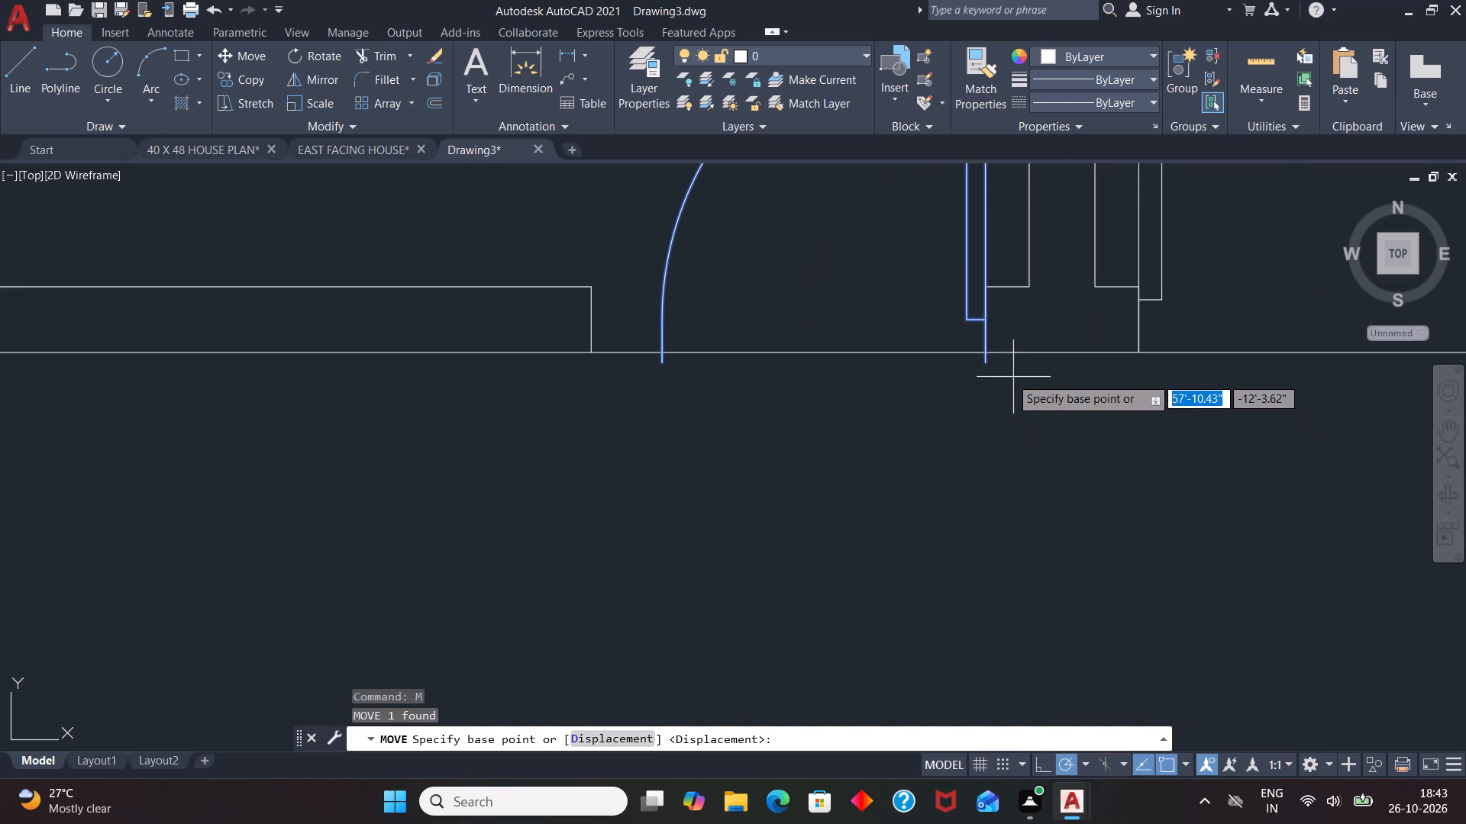
click(990, 369)
click(986, 349)
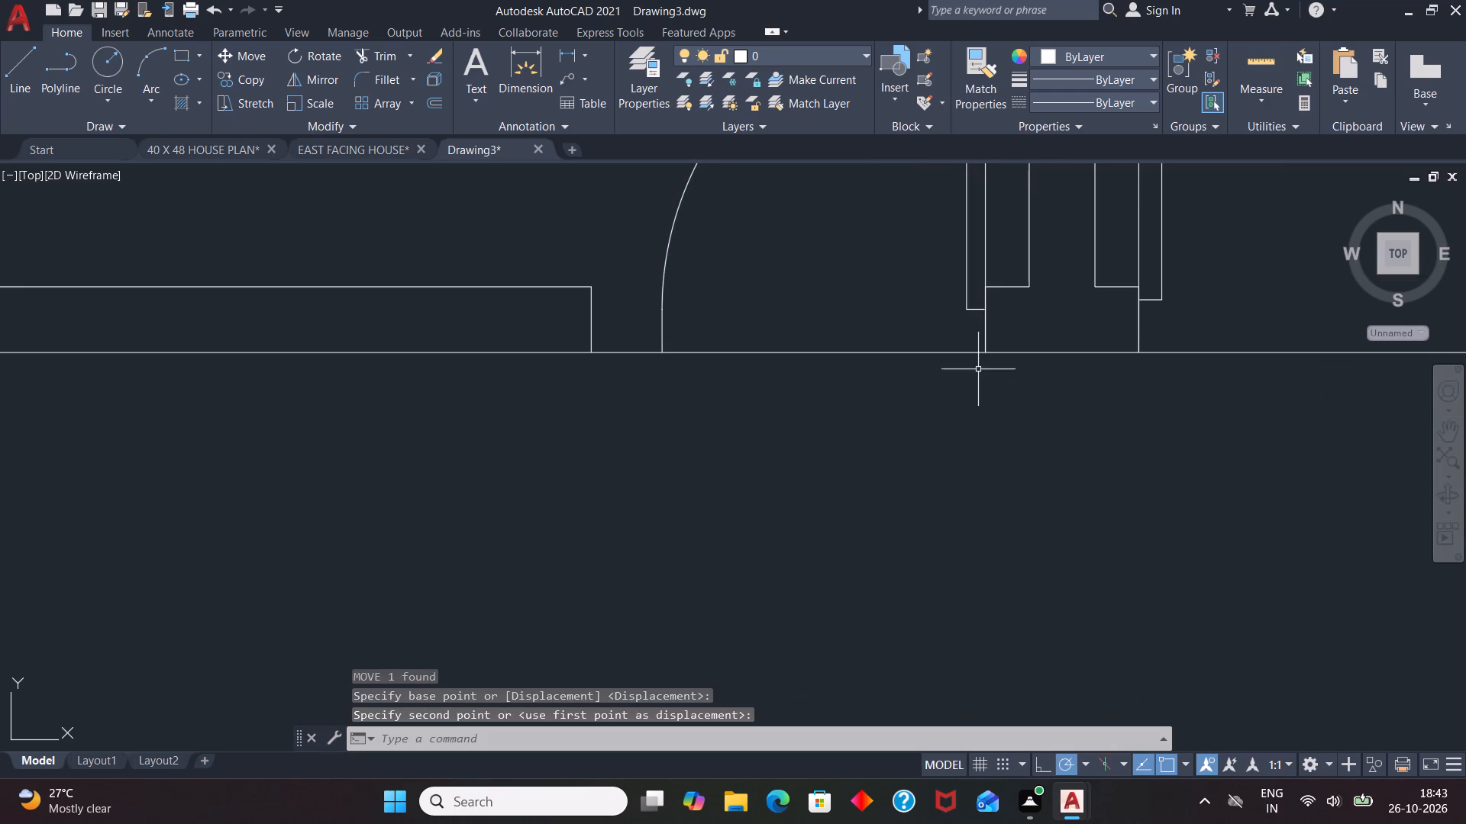
Scale the large upper-left room's door from its lower-right corner to fill the opening's width.
click(976, 310)
scroll(989, 501, down, 2)
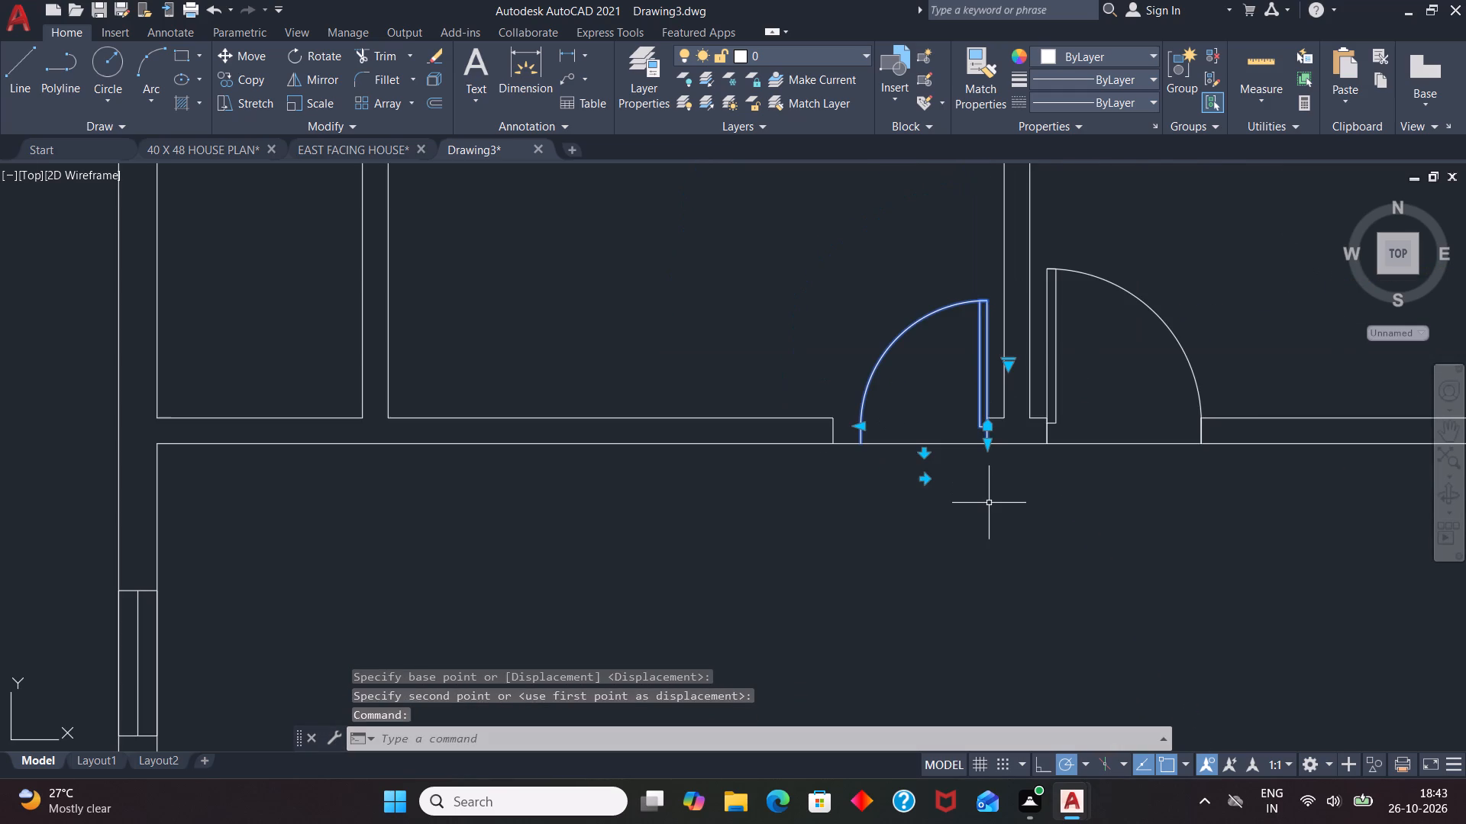
text(SC)
key(Return)
click(990, 449)
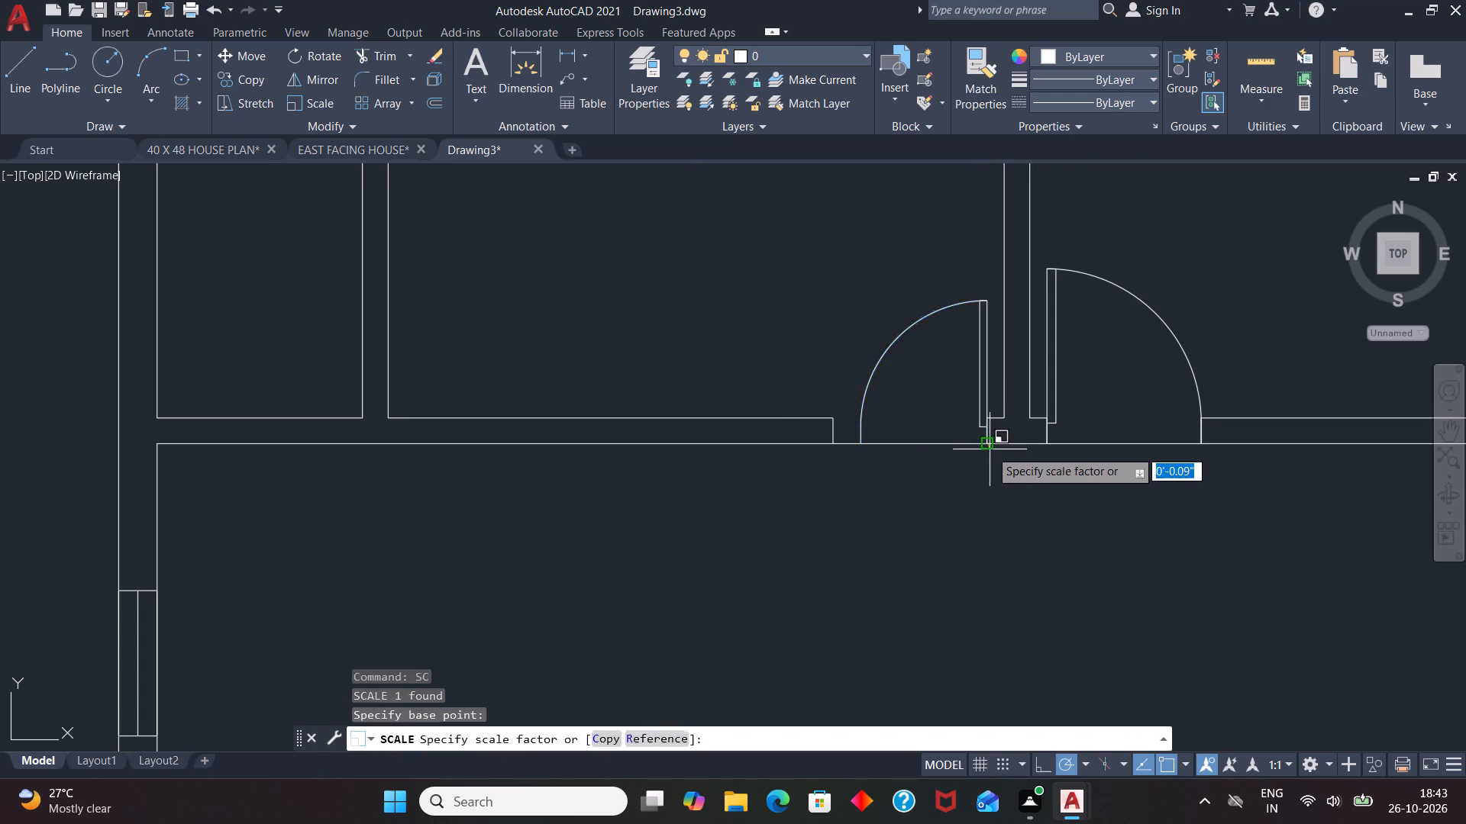
click(977, 532)
Copy the mirrored door by its lower-right corner to the right jamb of the entrance opening in the bottom outer wall.
scroll(763, 463, down, 4)
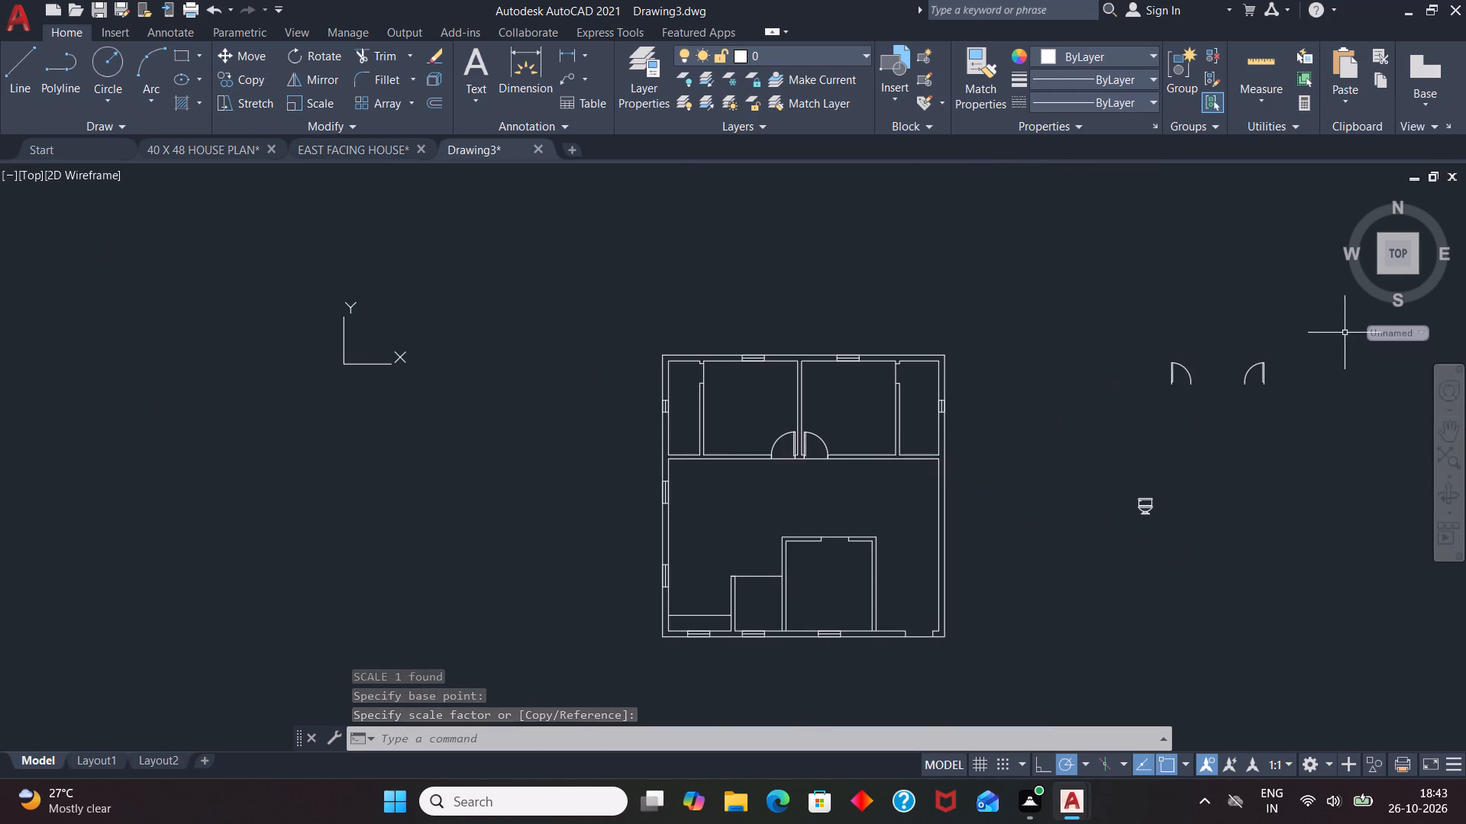
click(1255, 367)
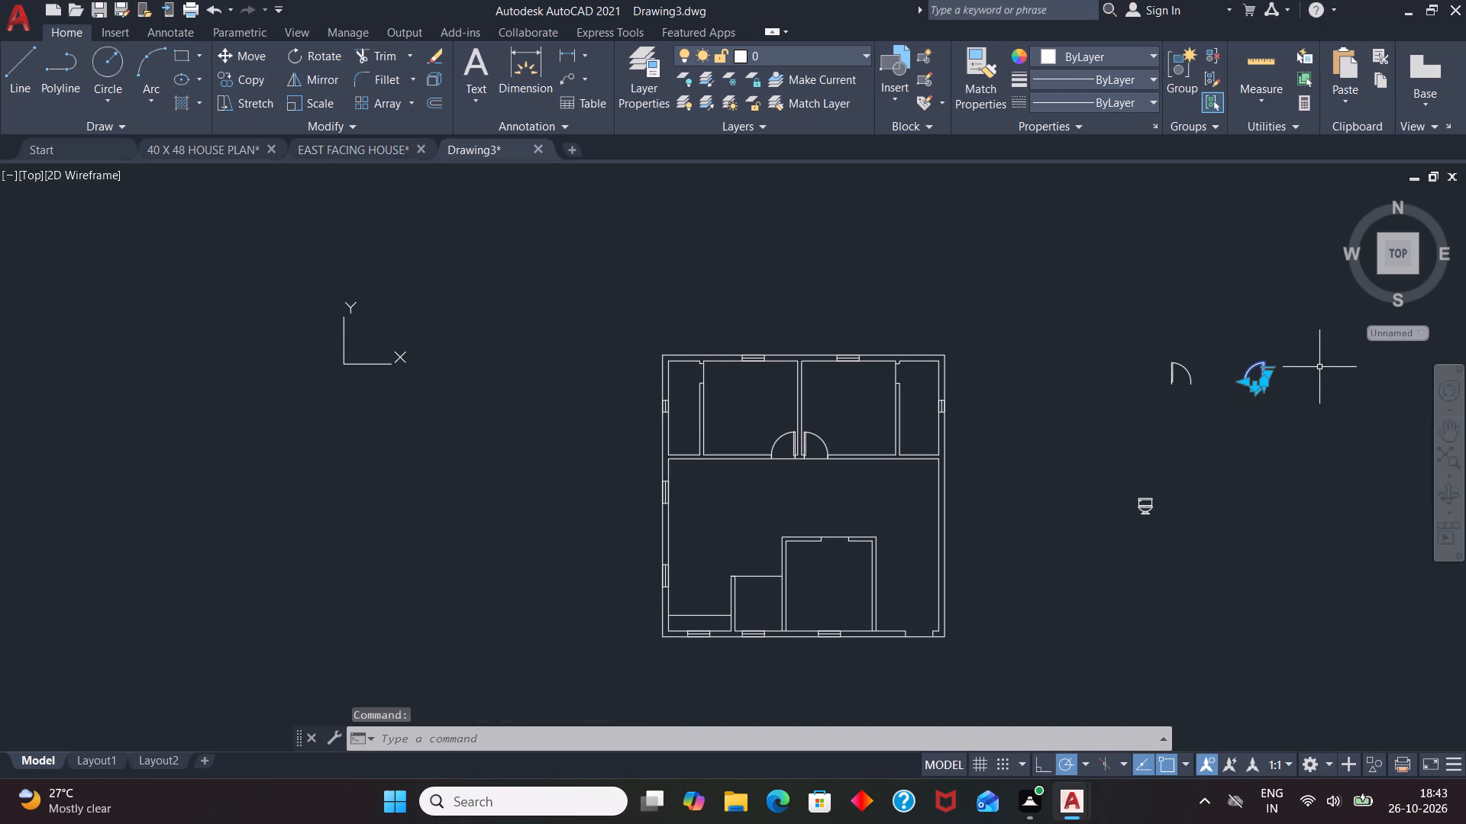
text(CO)
key(Return)
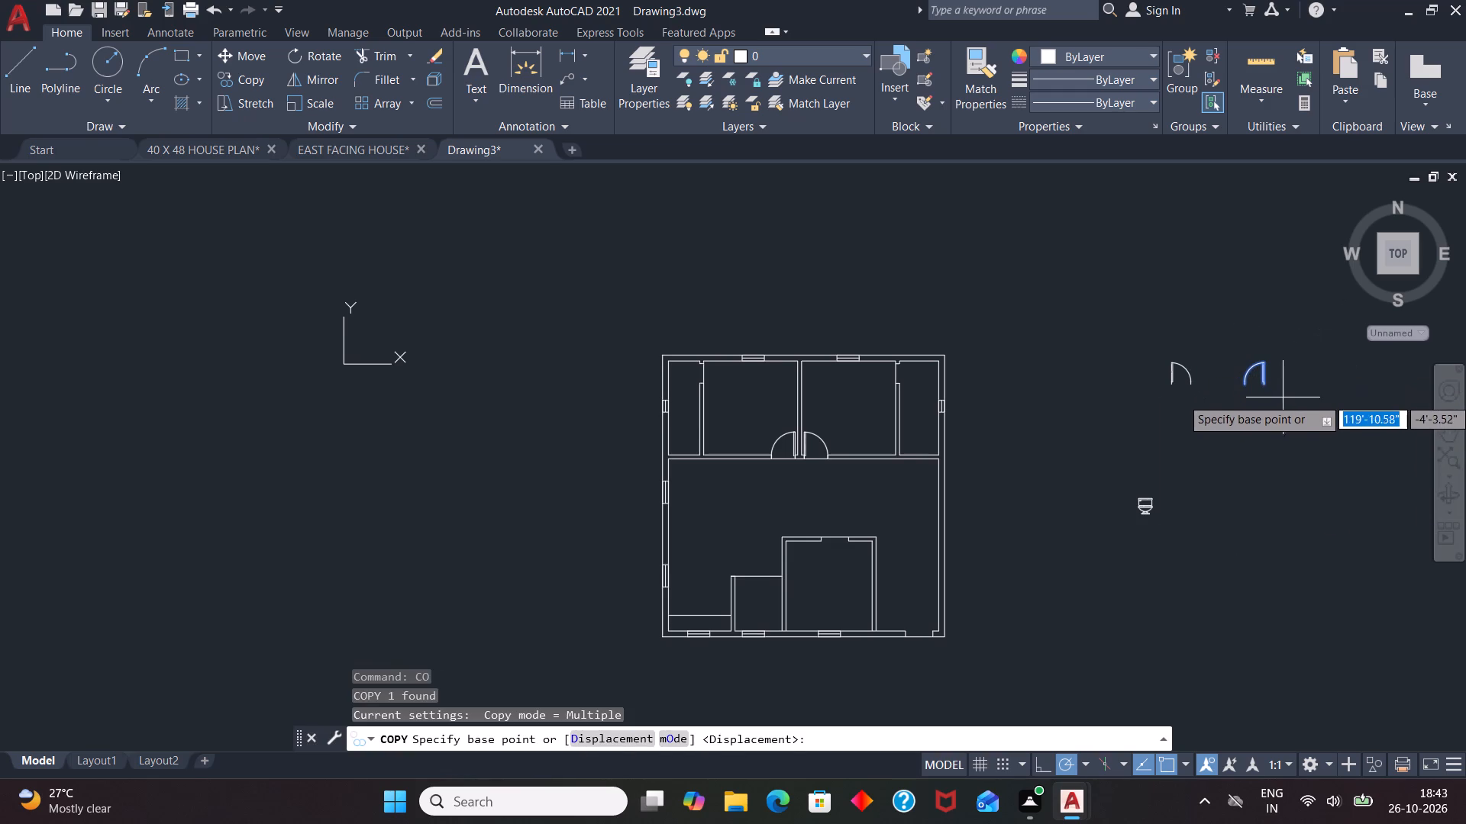
click(1269, 387)
scroll(926, 642, up, 3)
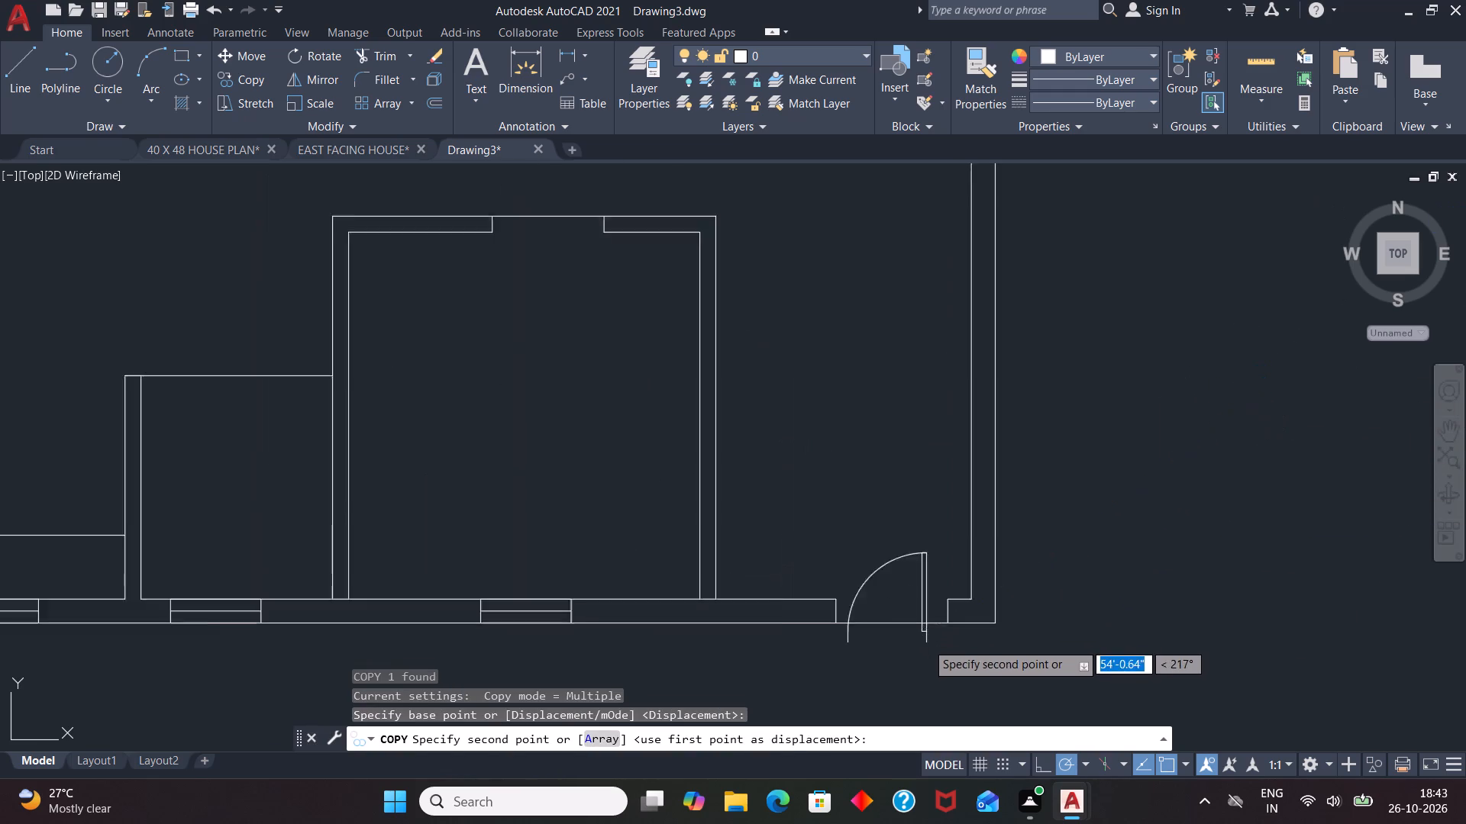
scroll(926, 642, up, 1)
click(954, 607)
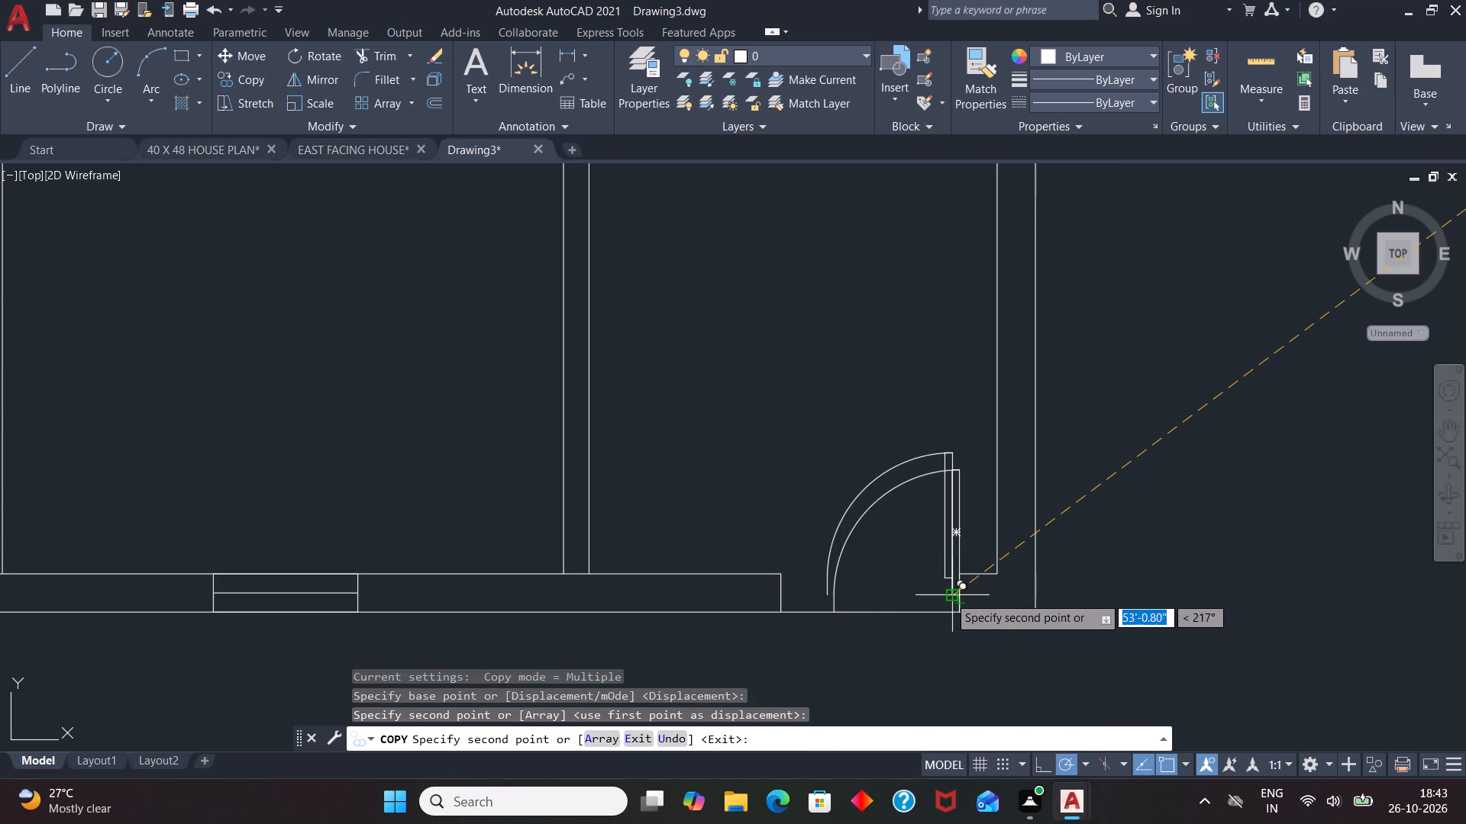
key(Escape)
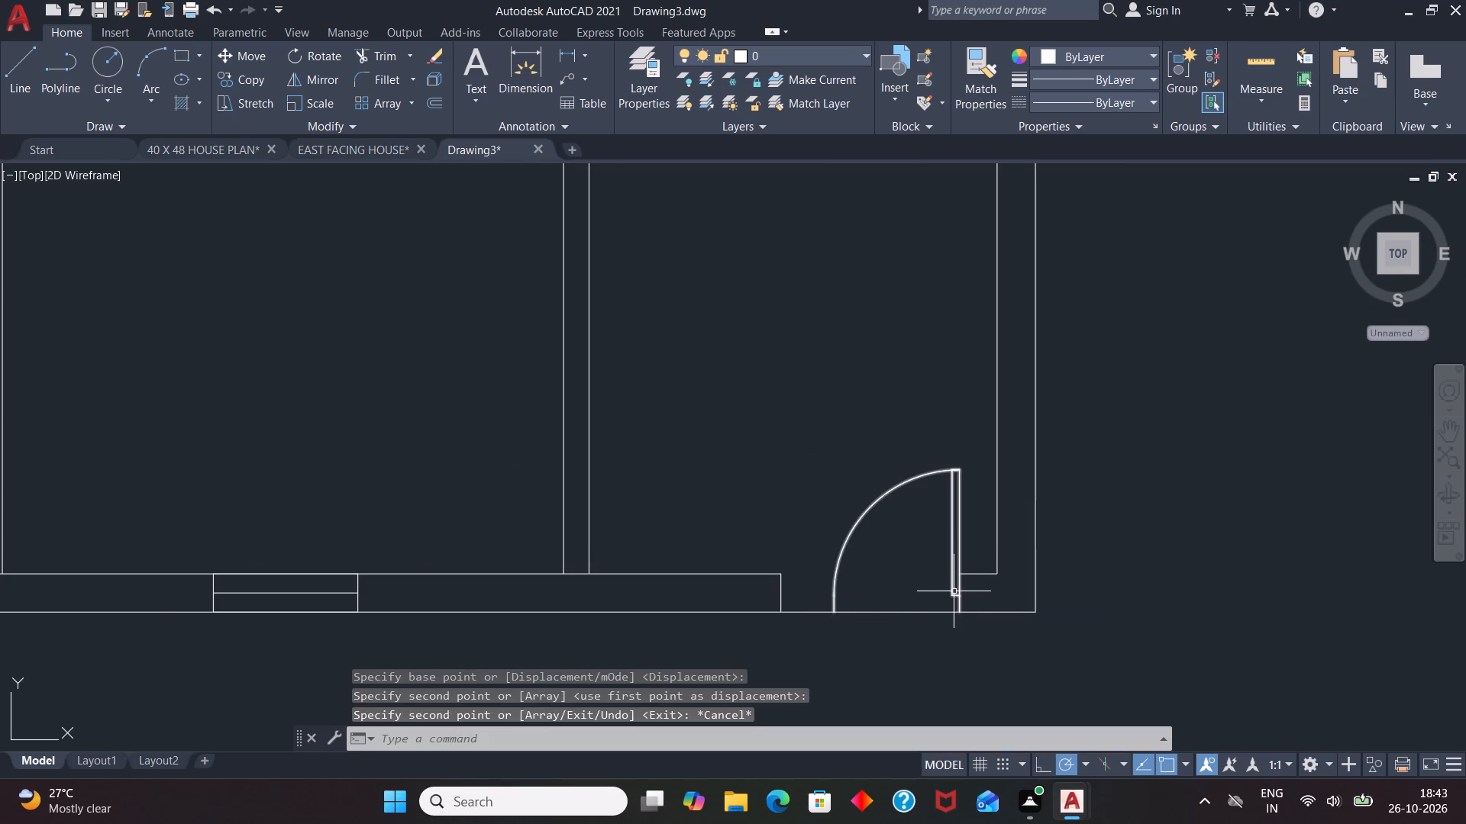
Scale the entrance door from its lower-right corner until its swing reaches the opening's left jamb.
click(954, 592)
text(SC)
key(Return)
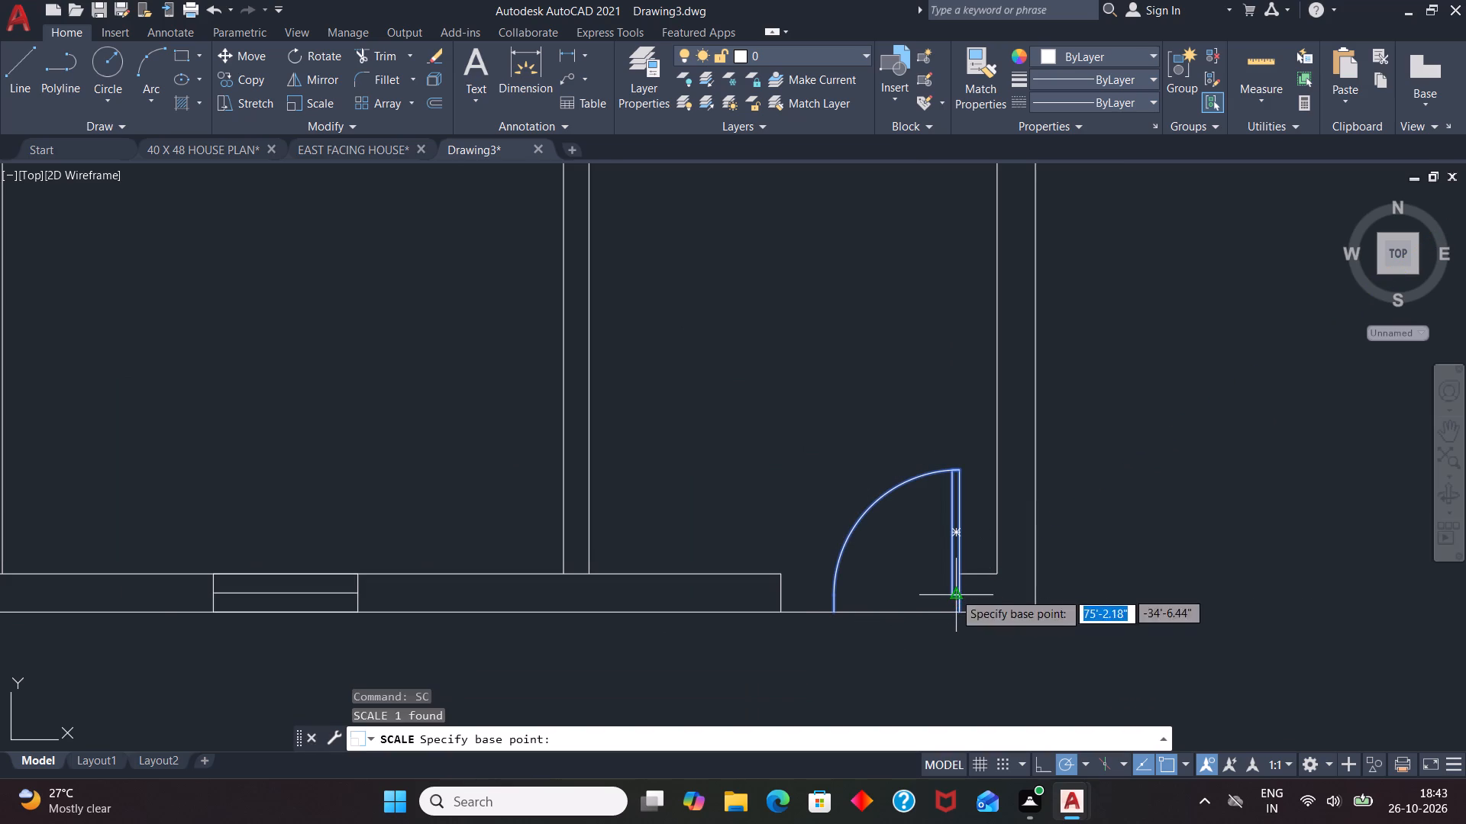
click(966, 616)
click(886, 542)
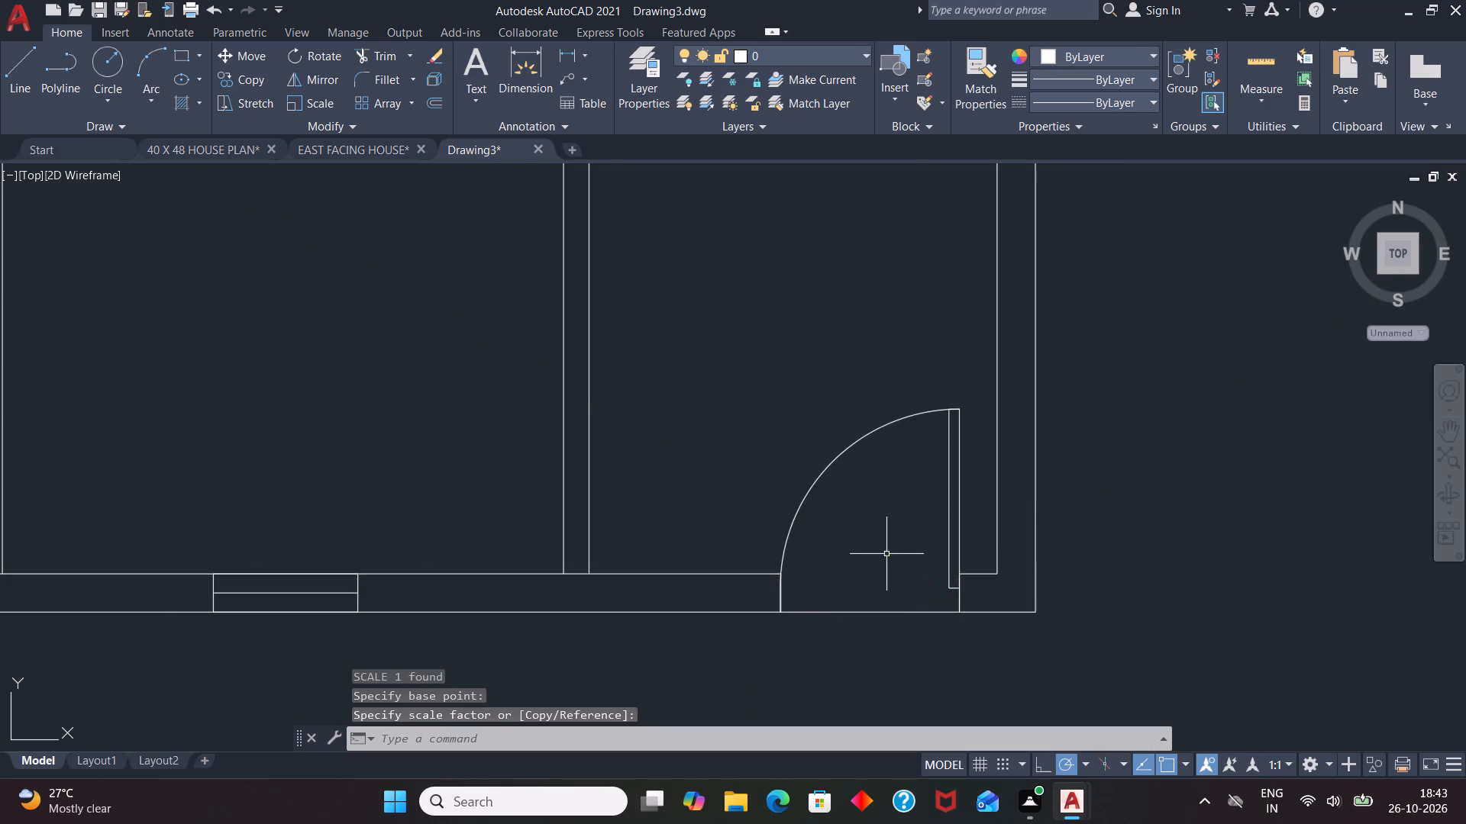
Rotate the rightmost spare door beside the plan by 90° about its lower-right corner.
scroll(874, 591, down, 5)
click(1091, 426)
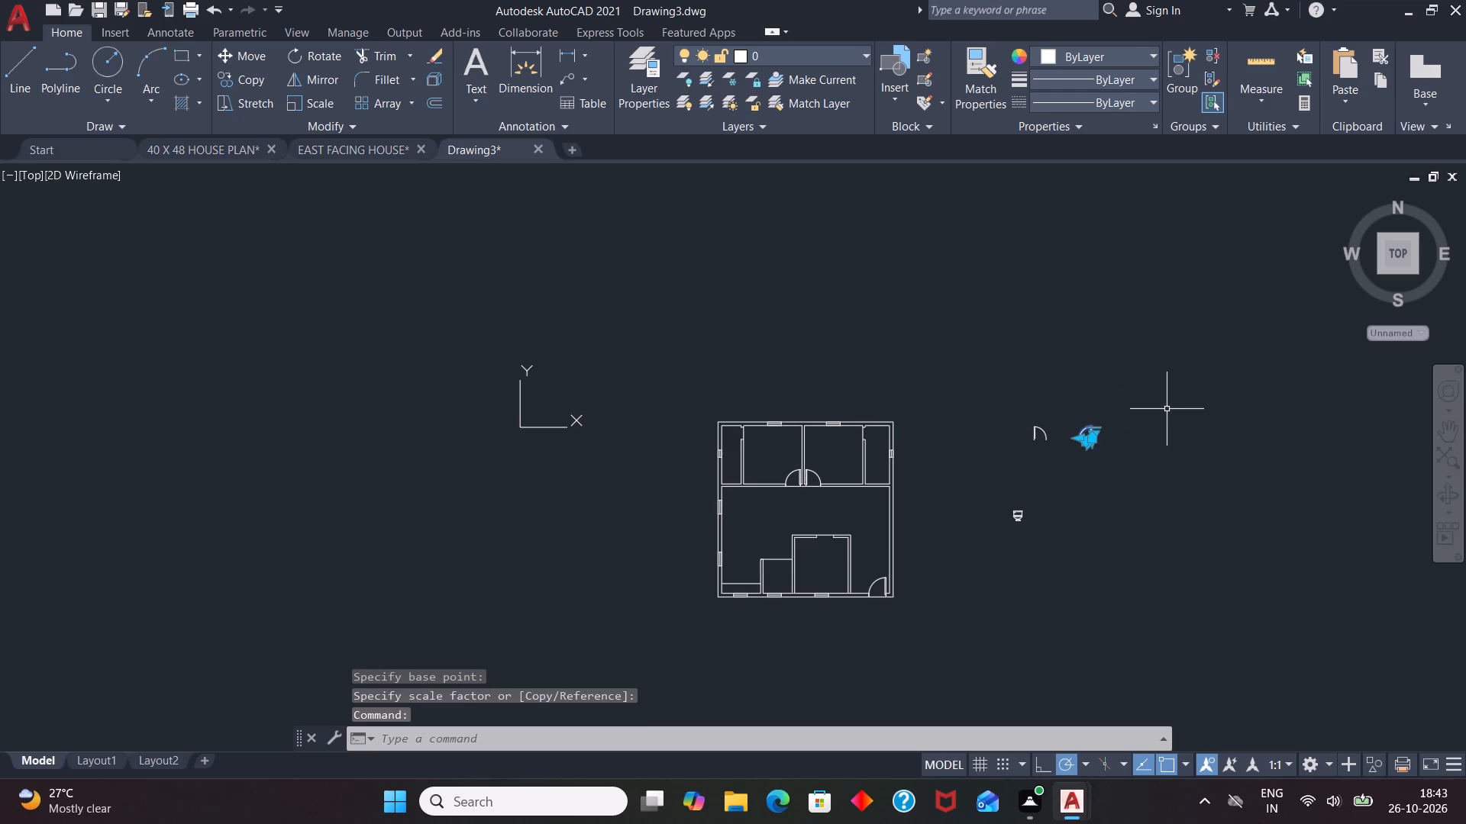
text(RO)
key(Return)
click(1092, 446)
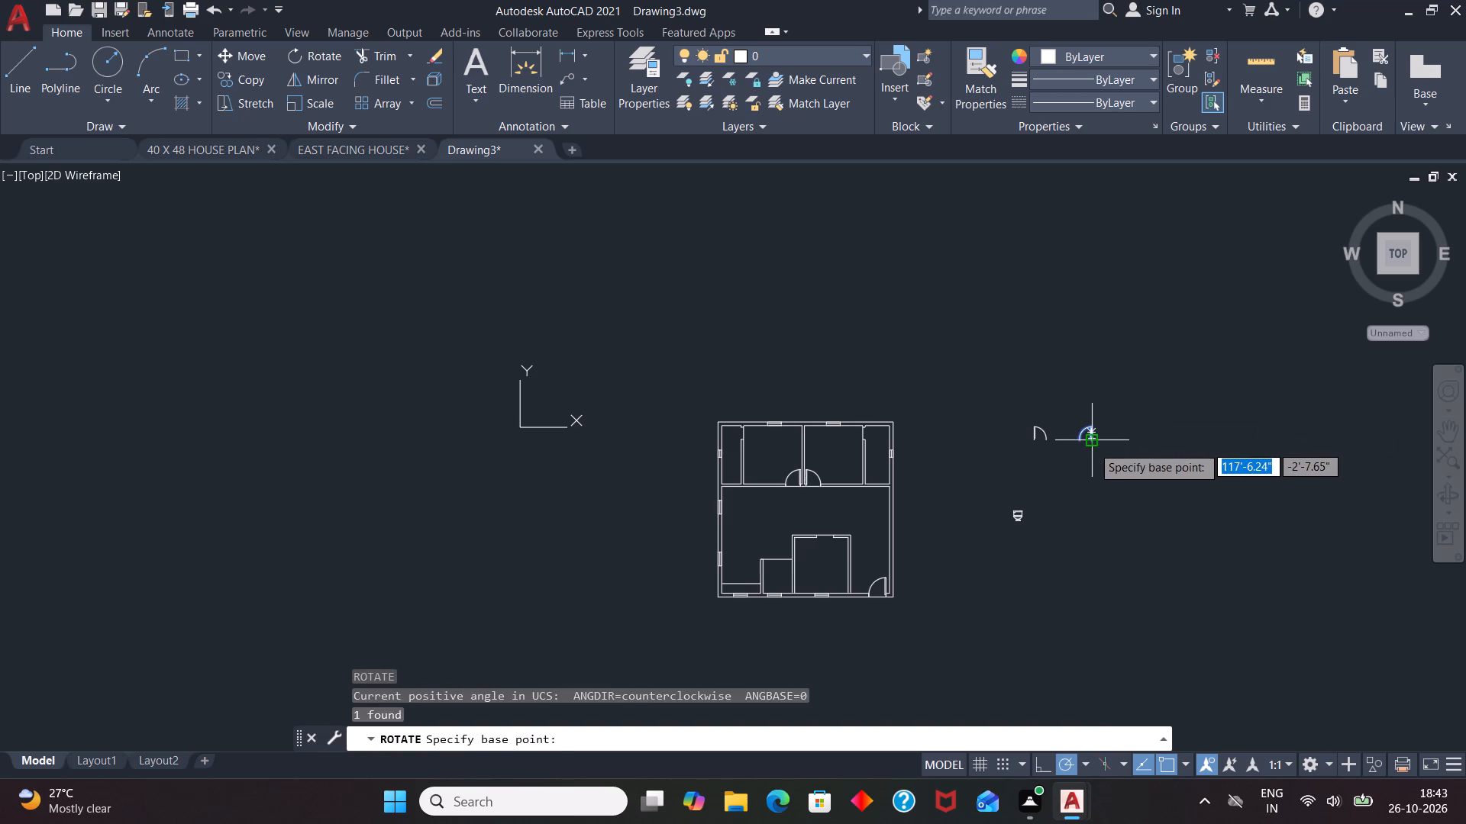
drag(1086, 358, 1093, 372)
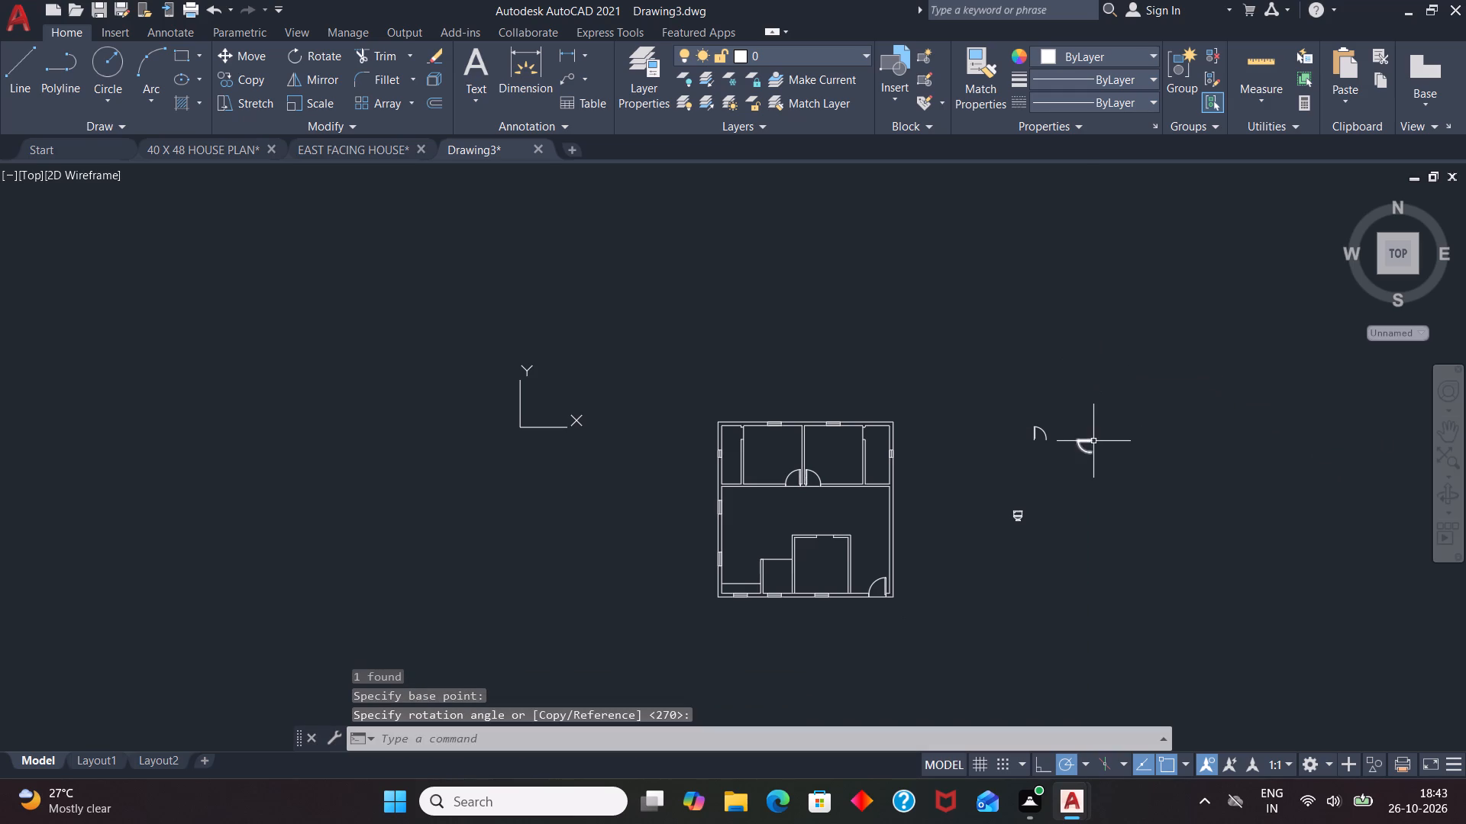
Move the rotated door by its upper-right corner to the upper jamb corner of the narrow upper-left room's opening.
click(1092, 441)
key(m)
key(Return)
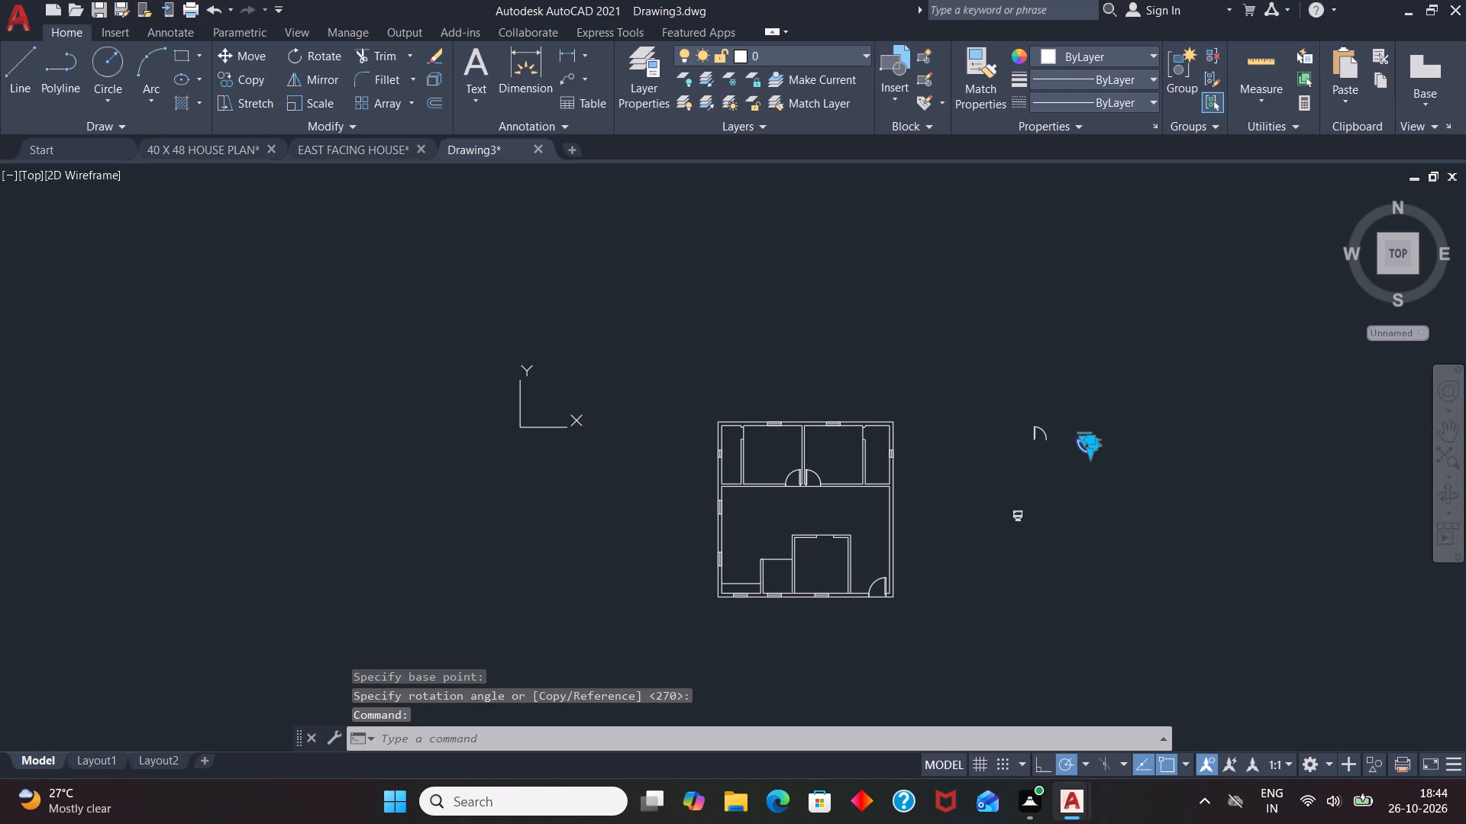
click(1099, 440)
scroll(739, 430, up, 2)
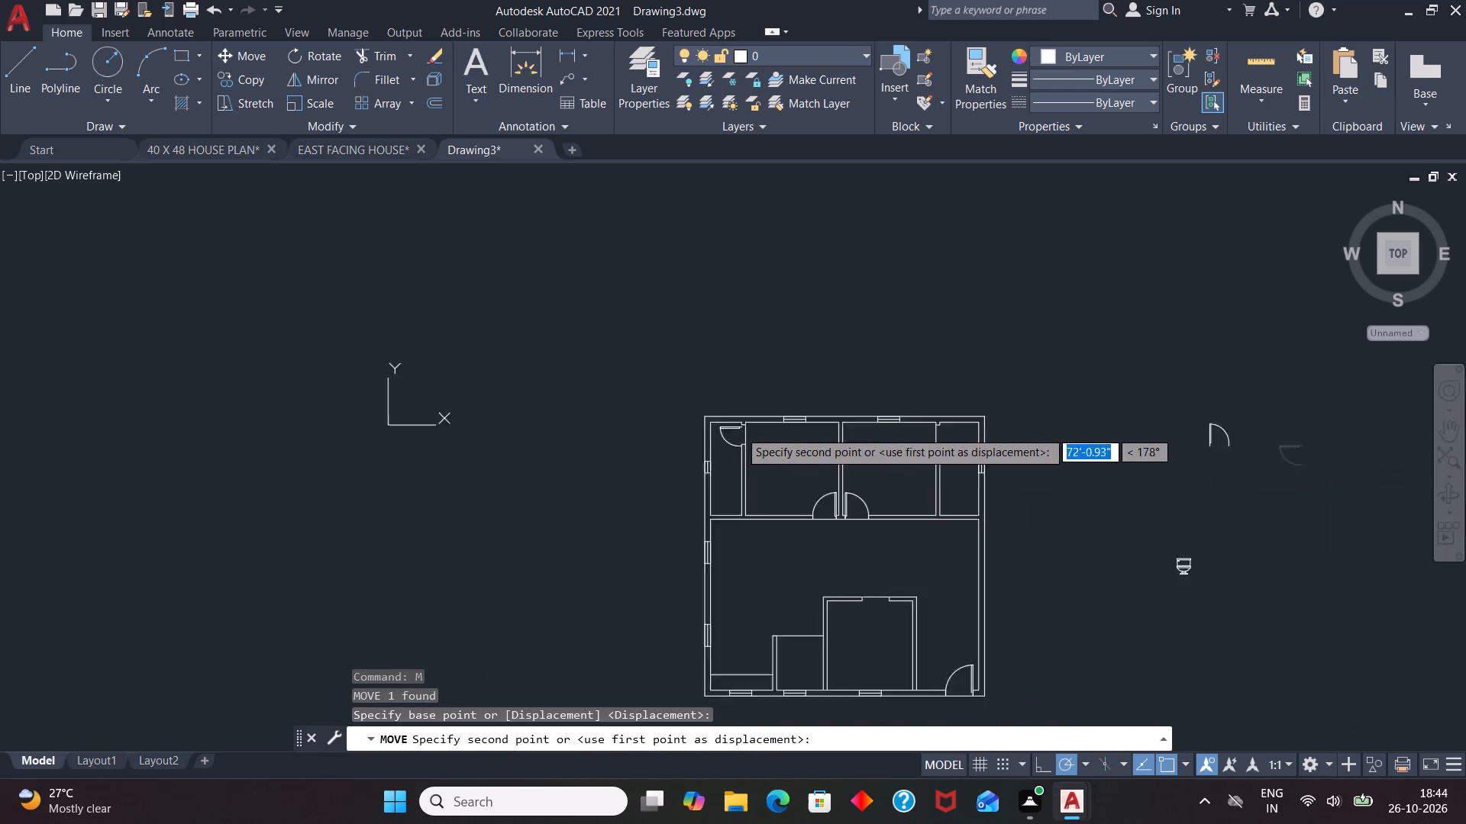
scroll(740, 430, up, 3)
click(767, 383)
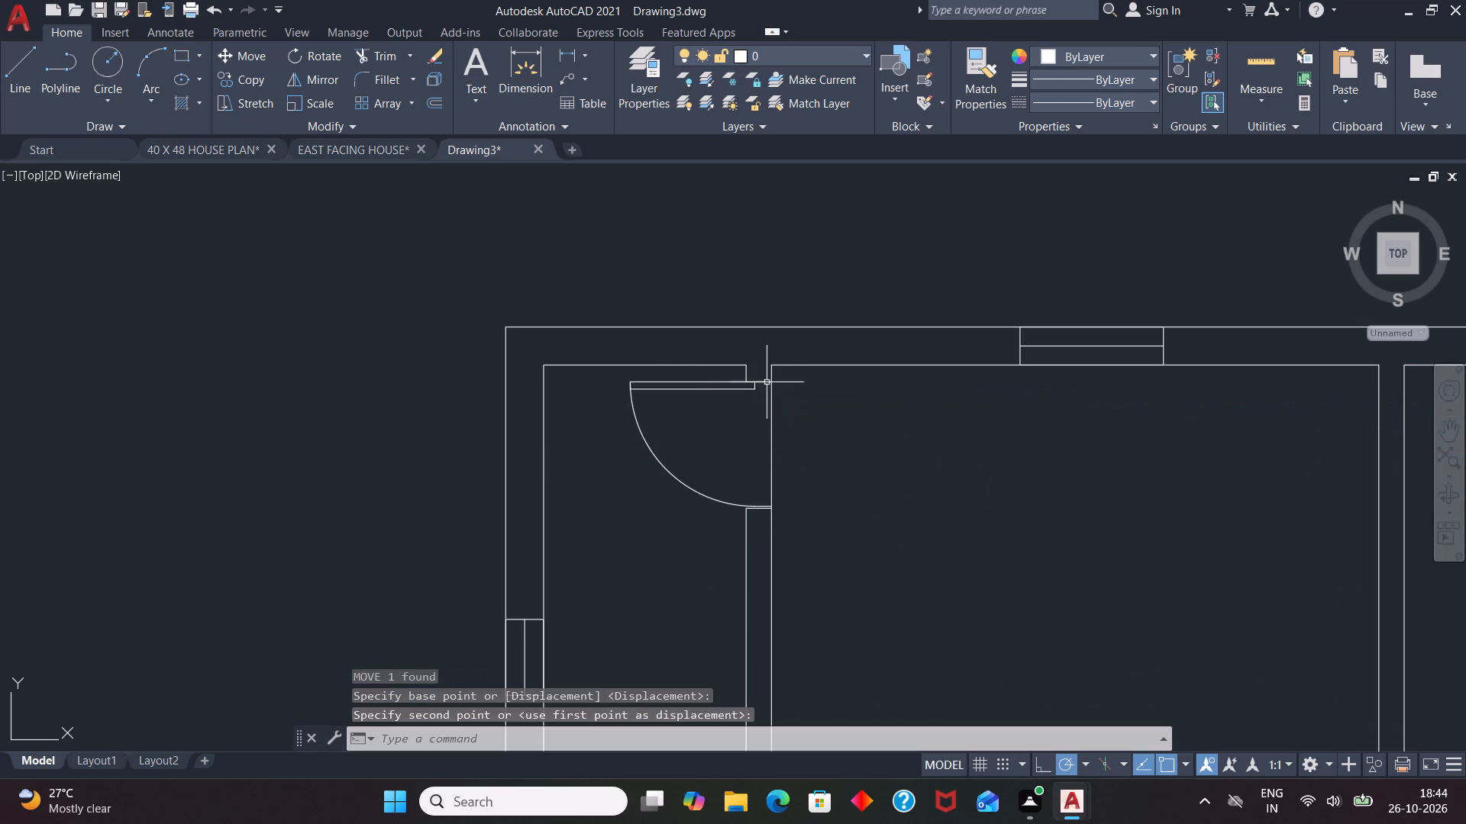
Rotate the remaining spare door beside the plan by 270°.
scroll(605, 399, down, 3)
scroll(737, 391, down, 2)
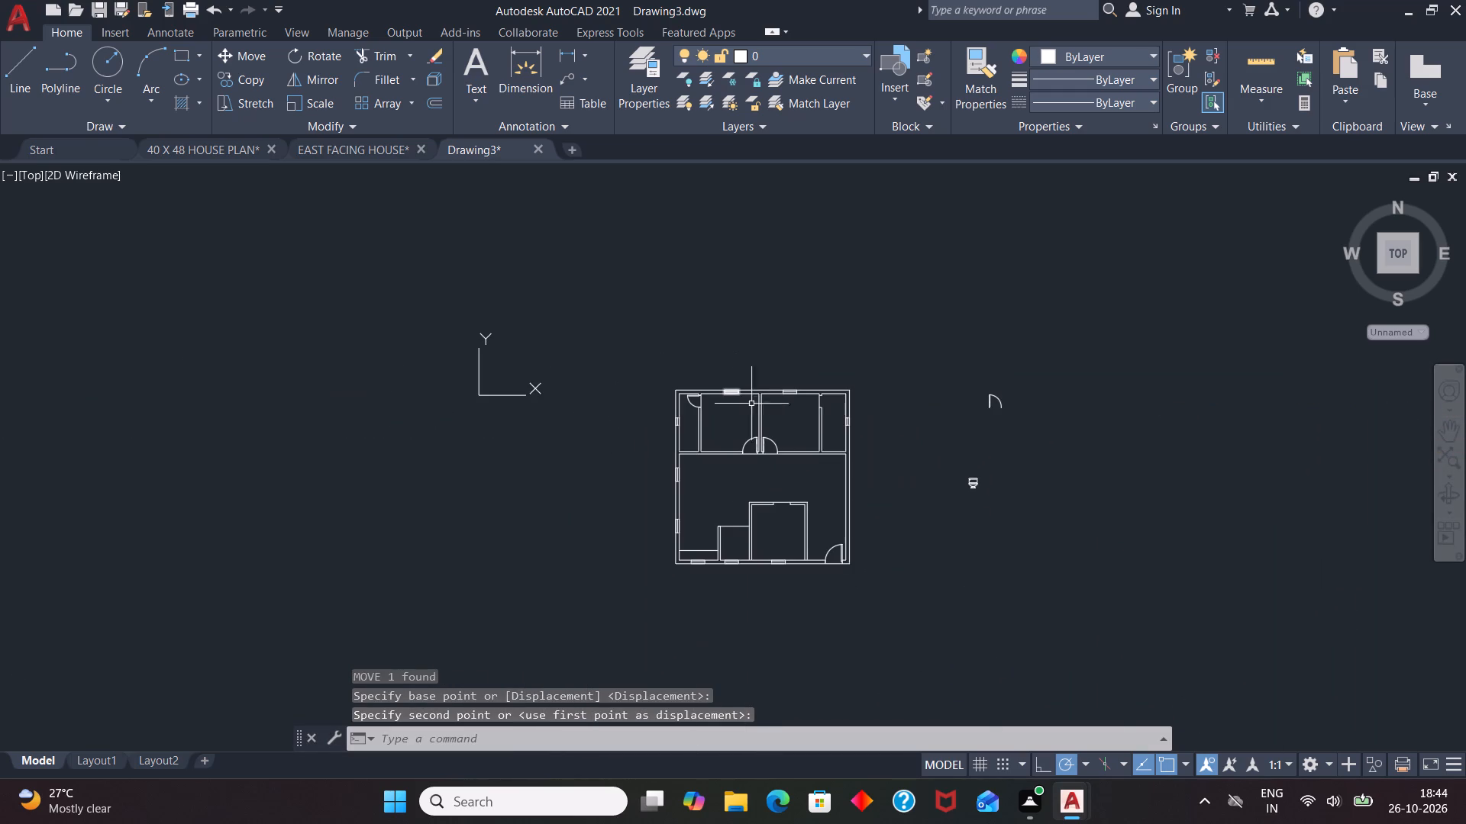
click(991, 398)
key(r)
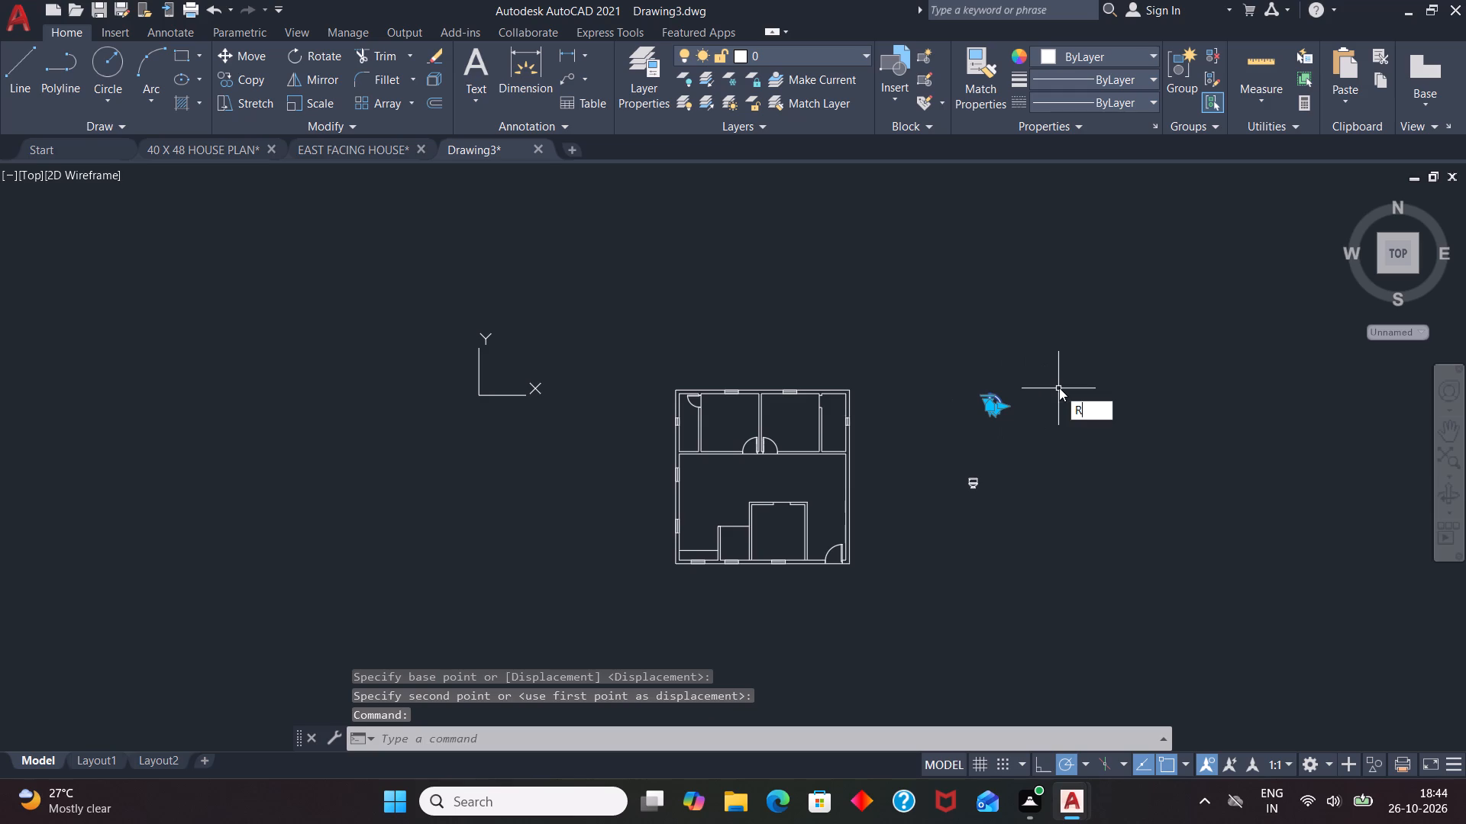
key(o)
key(Return)
click(993, 391)
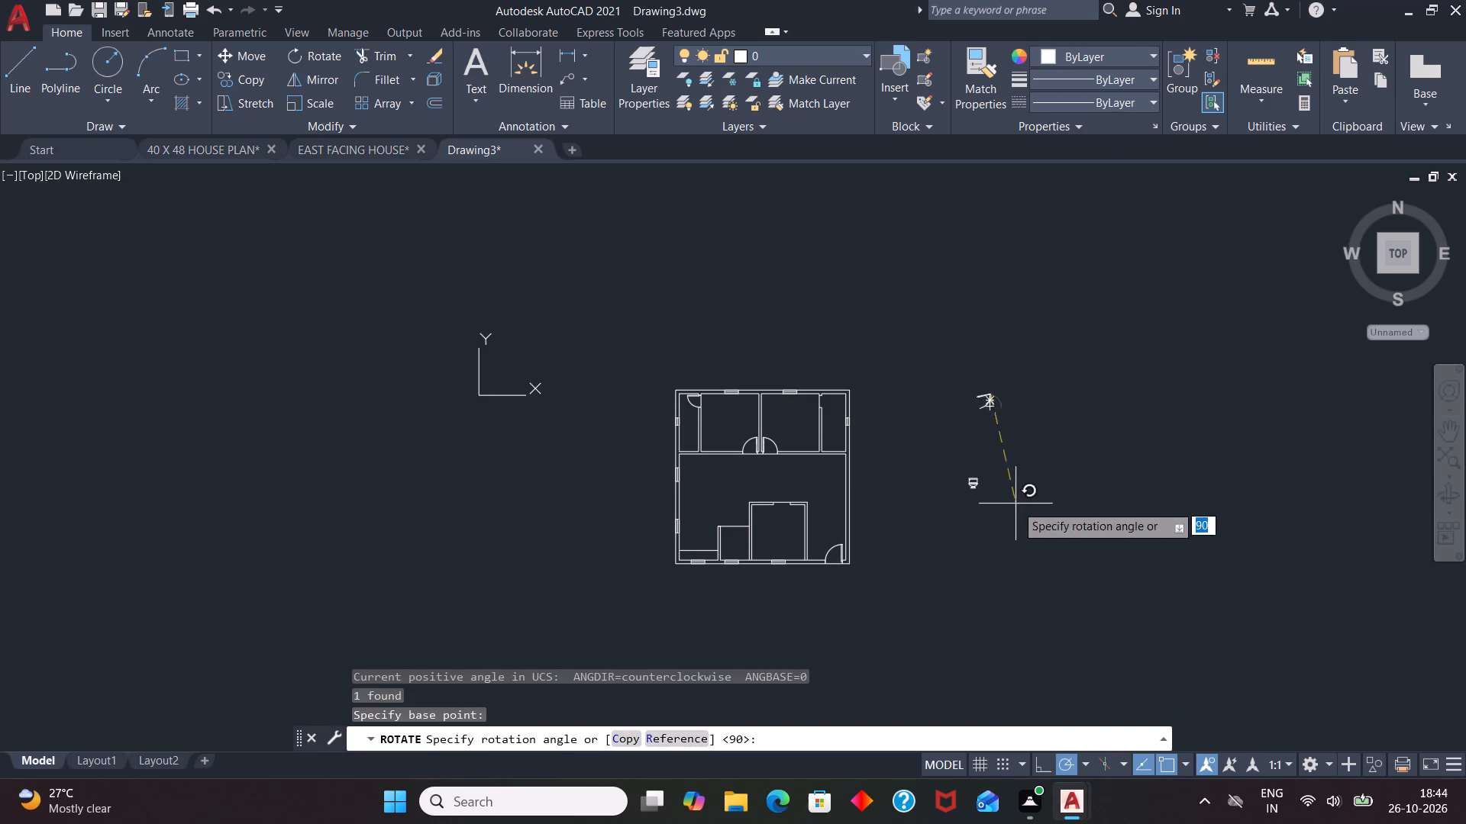
click(989, 575)
Move the rotated door by its upper-left corner to the upper jamb corner of the narrow upper-right room's opening.
click(982, 395)
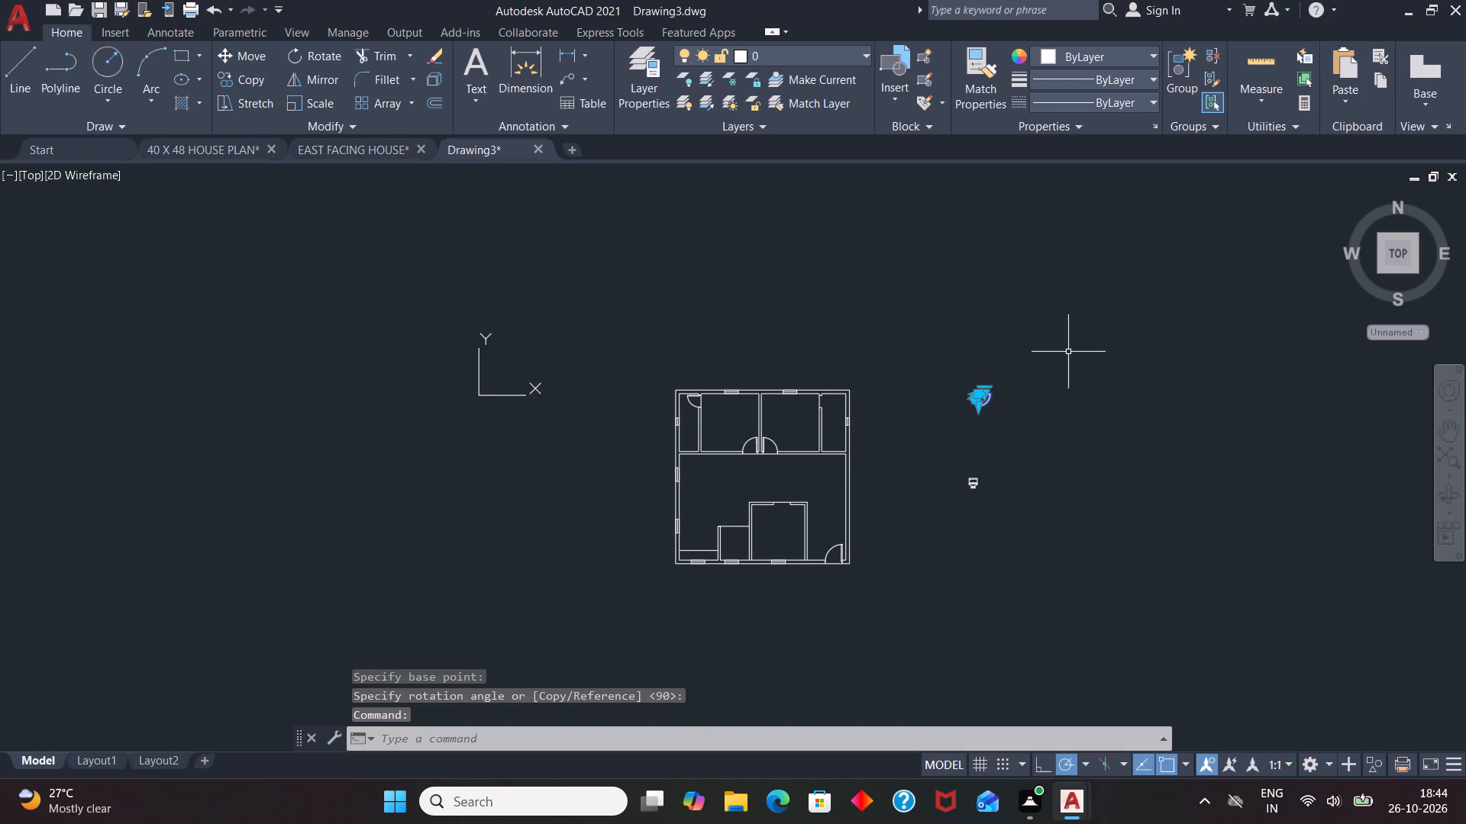
key(m)
key(Return)
click(972, 388)
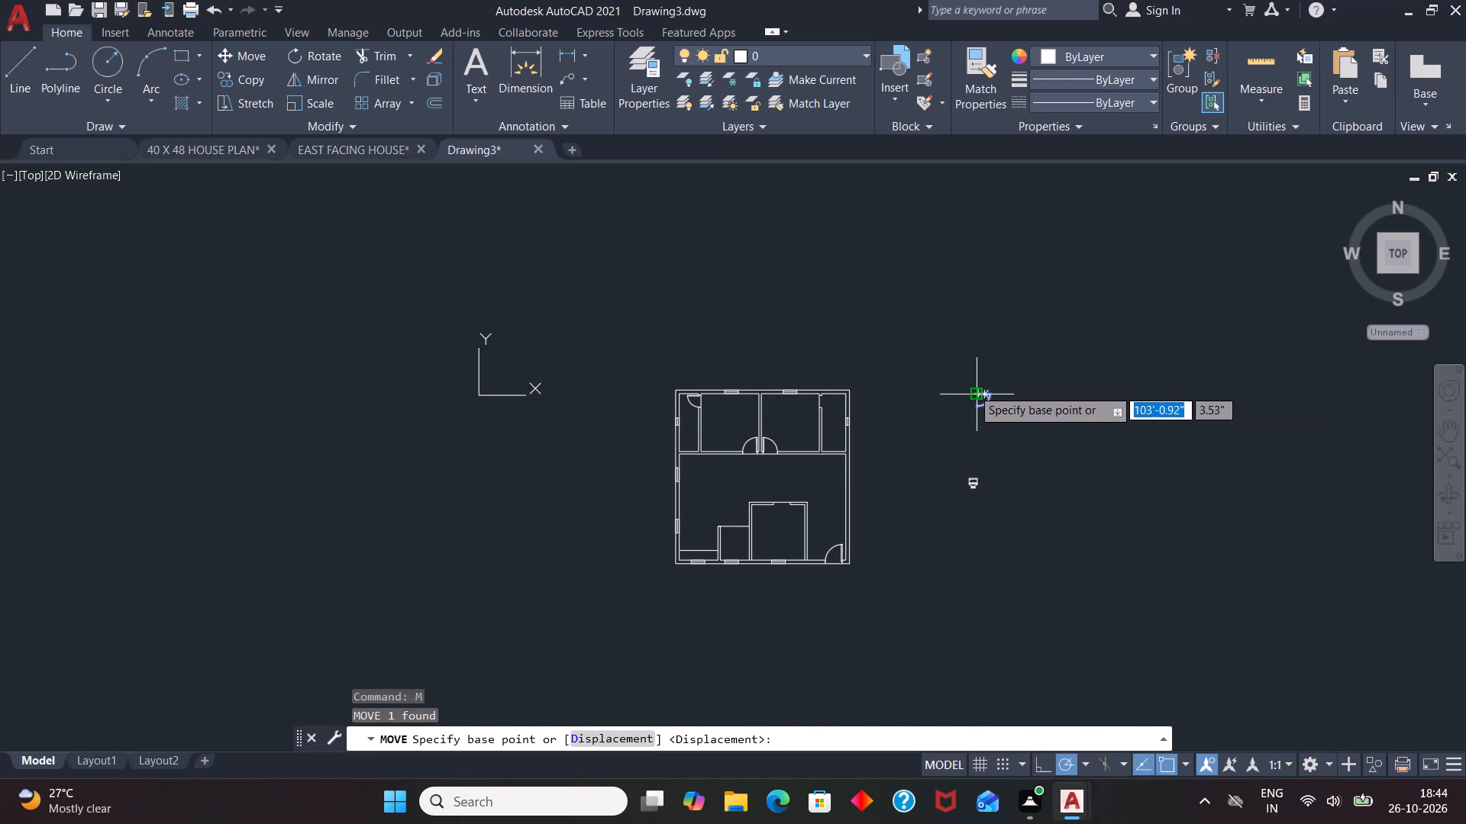
scroll(827, 403, up, 4)
scroll(764, 343, up, 3)
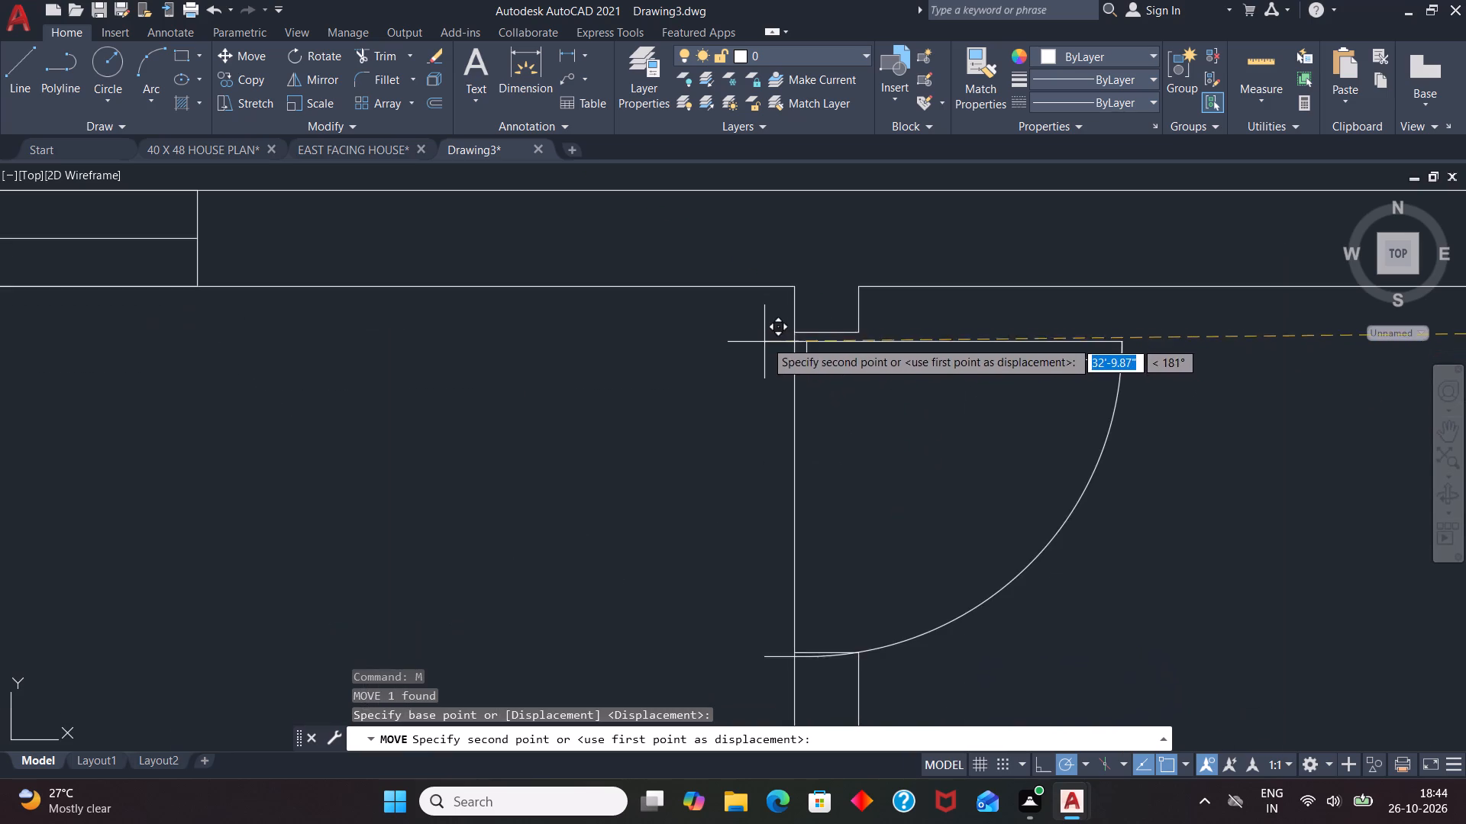
click(795, 333)
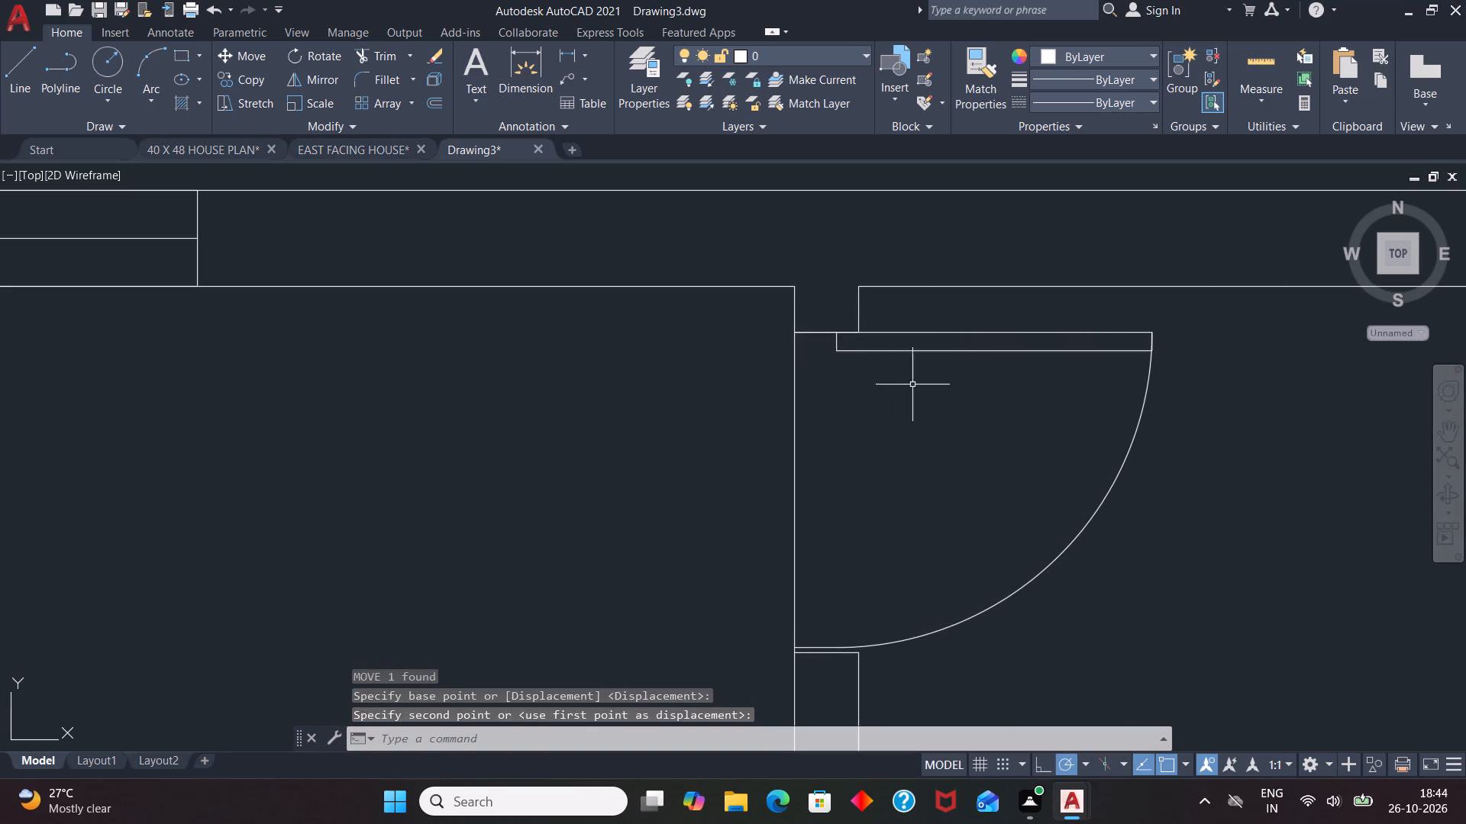
Switch the toilet block beside the plan to its Round (Plan) view.
scroll(967, 387, down, 5)
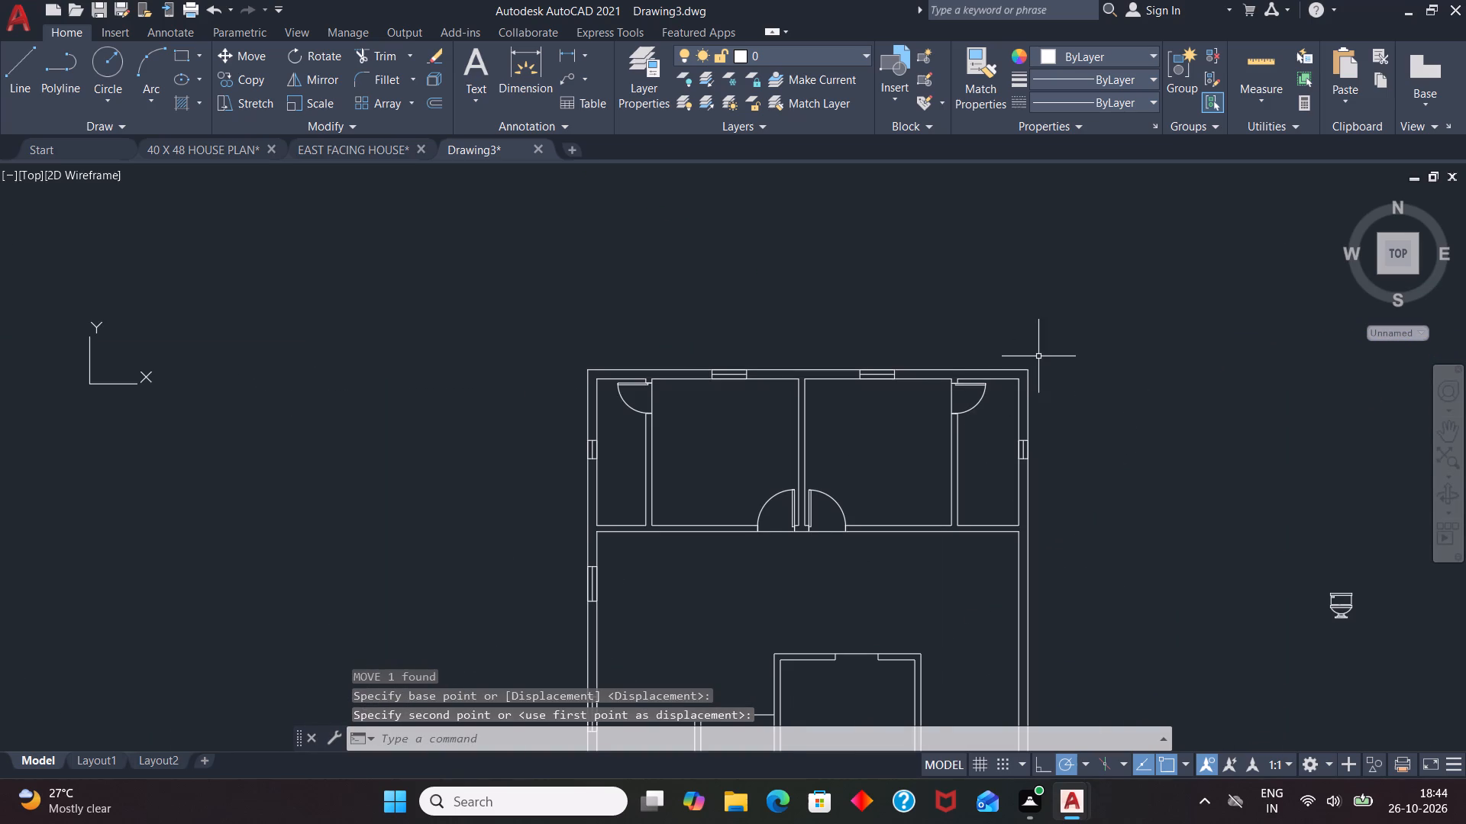
scroll(886, 314, down, 1)
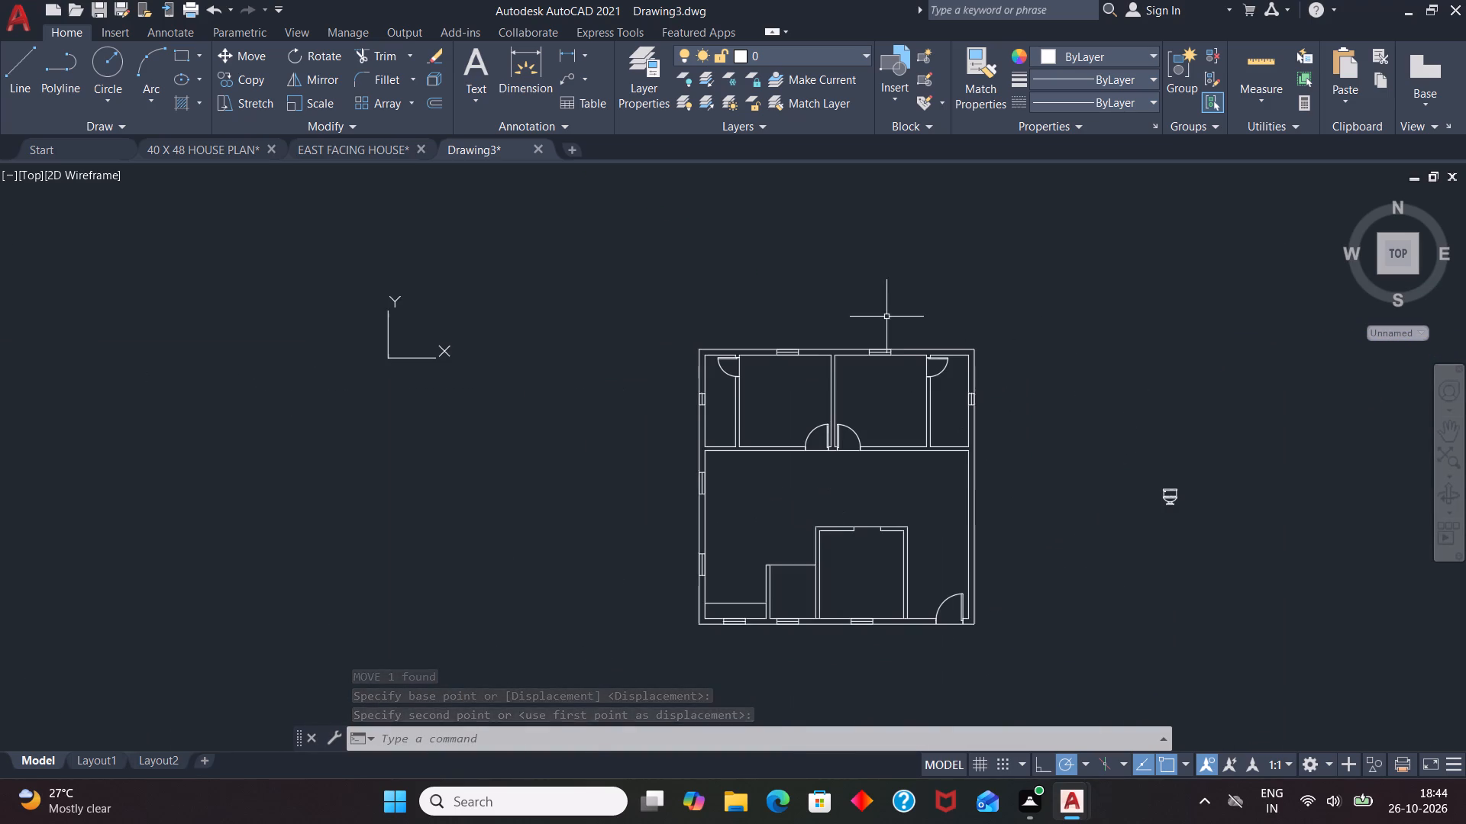
click(1166, 497)
click(1156, 510)
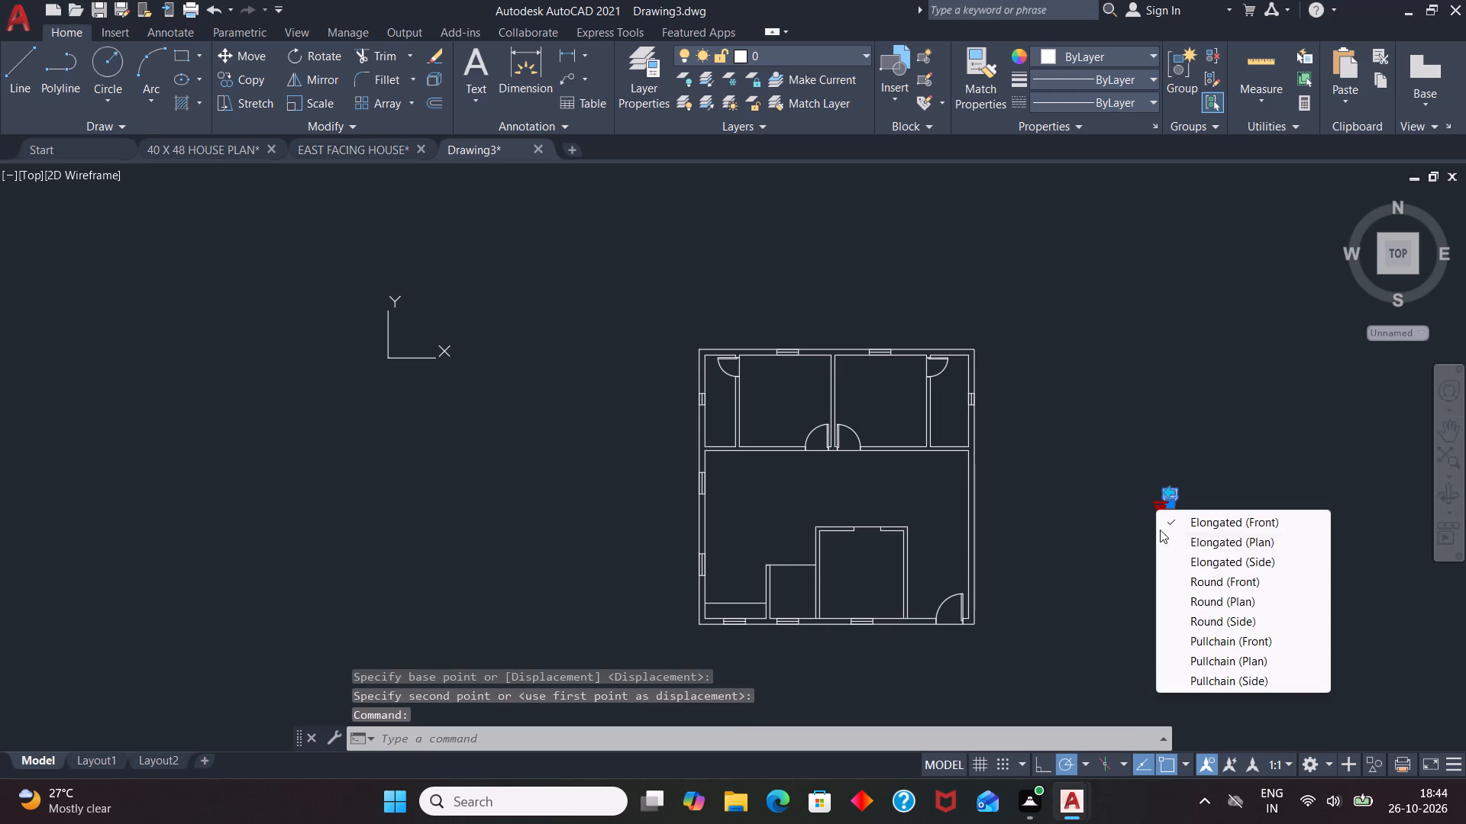
click(1187, 602)
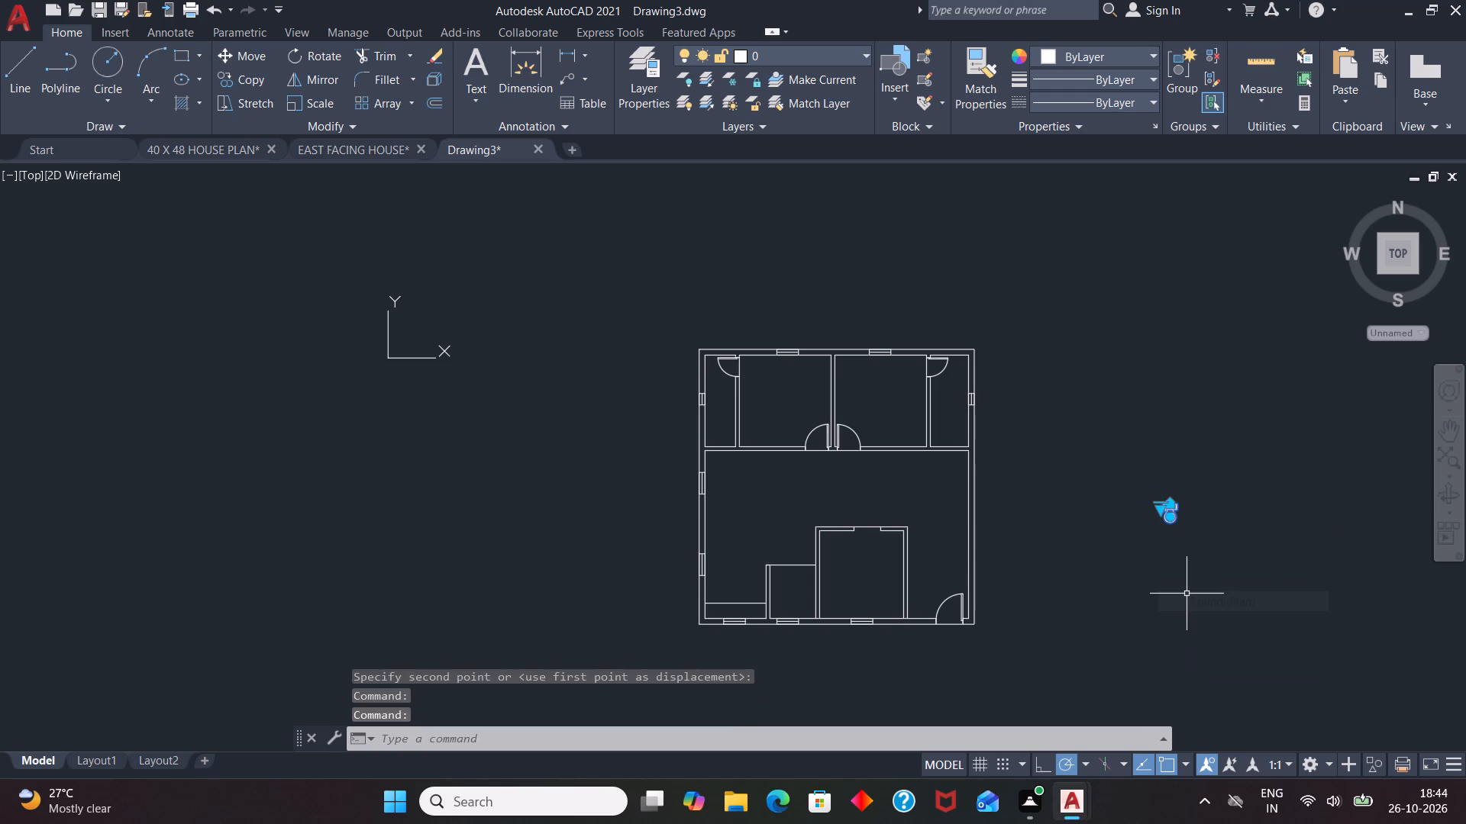
Rotate the toilet a quarter turn clockwise so its tank faces right.
text(RO)
key(Return)
click(1173, 517)
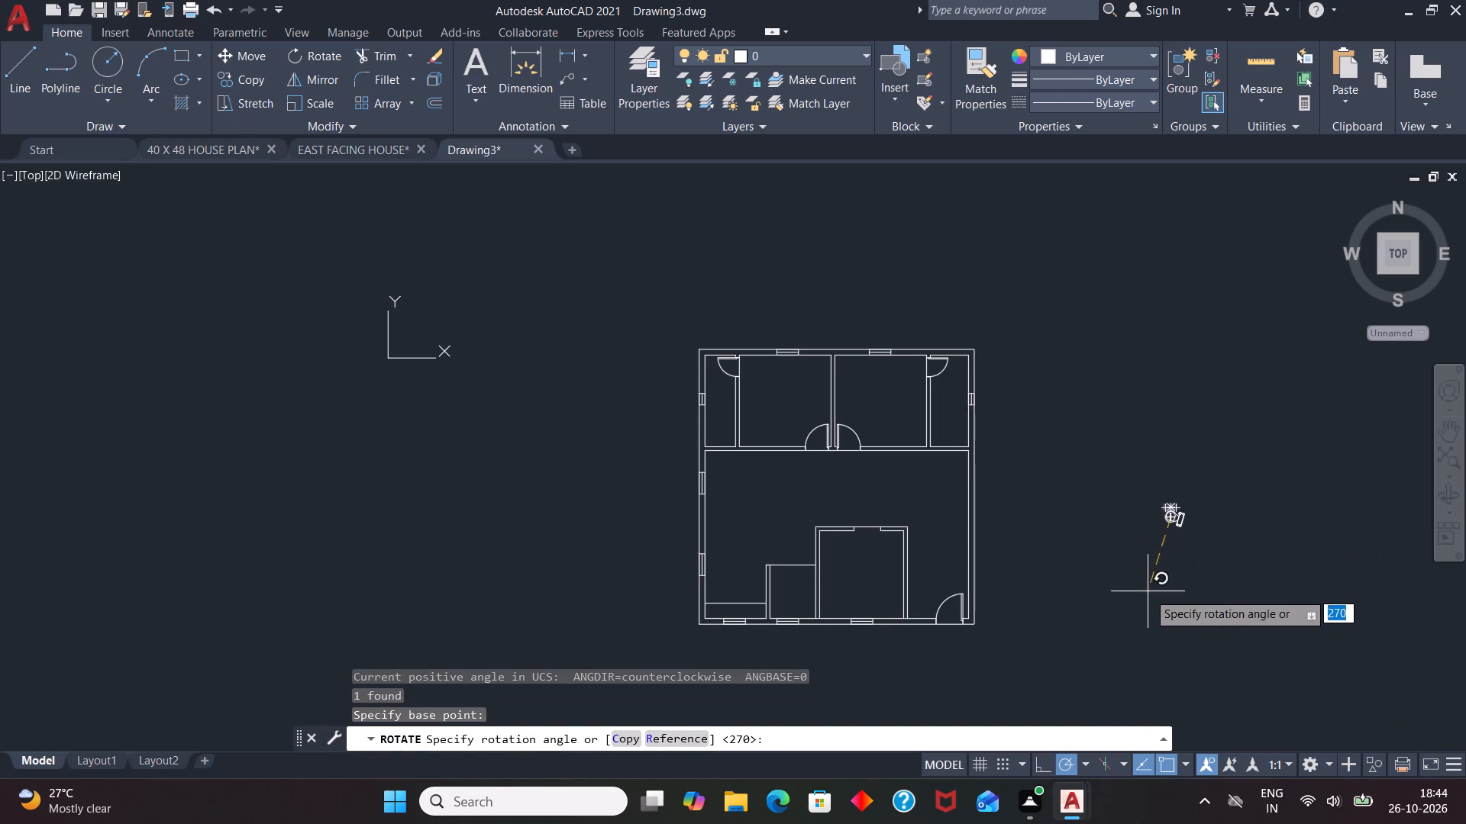
click(1167, 625)
Move the toilet into the narrow upper-right room, with its tank against the right outer wall beside the window.
click(1175, 522)
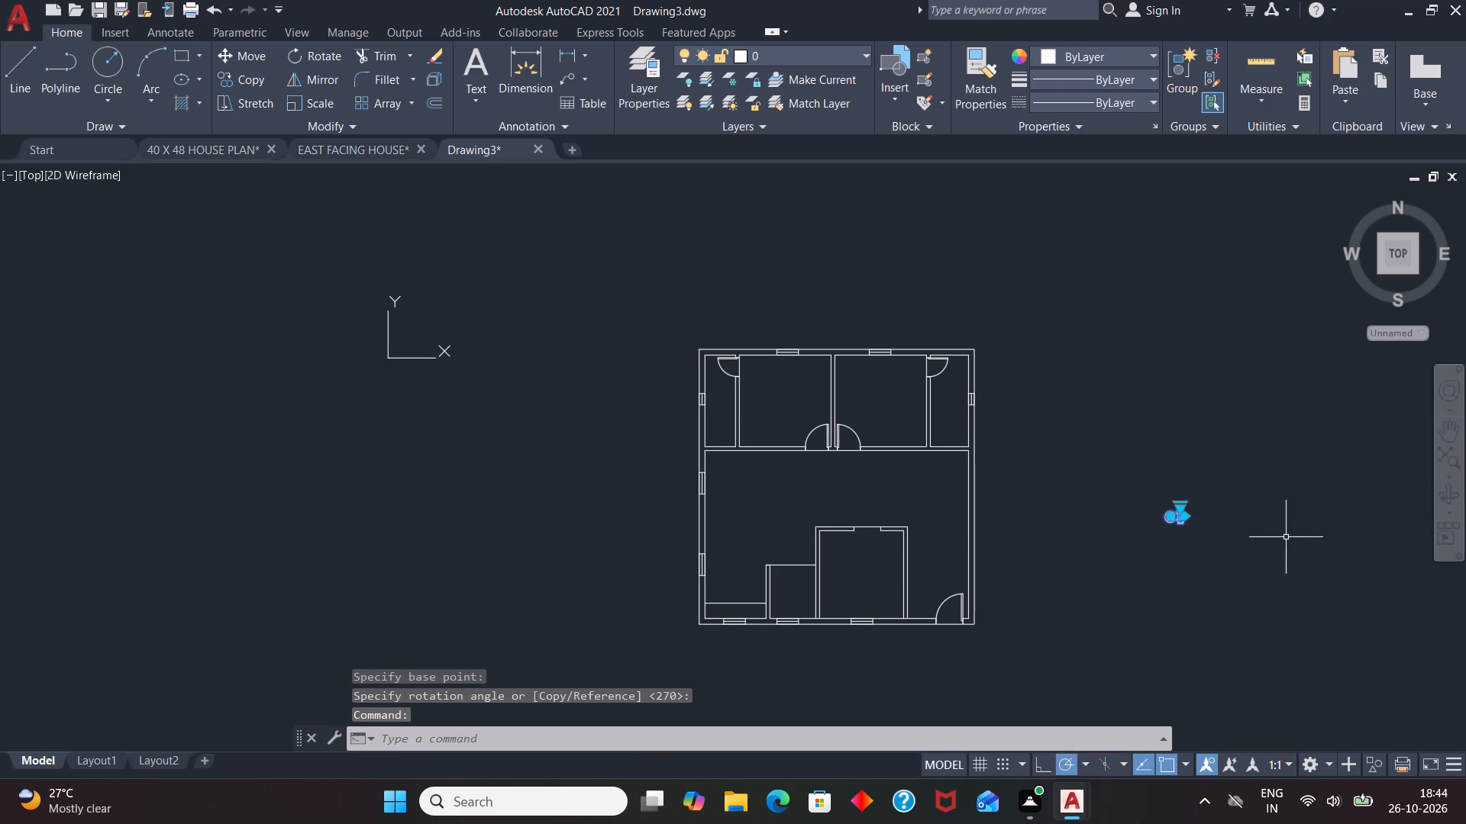
key(m)
key(Return)
click(1184, 520)
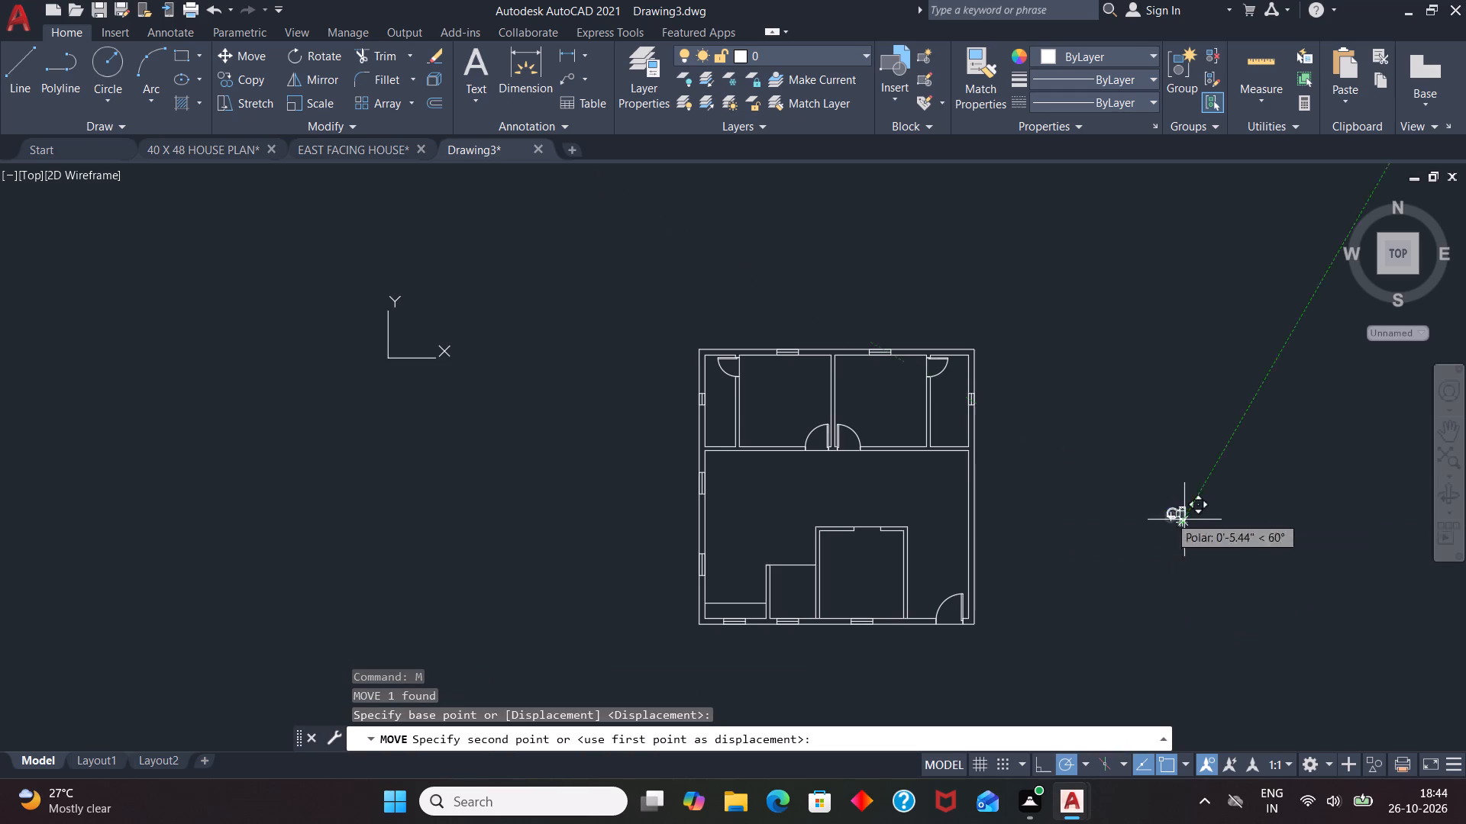
scroll(969, 398, up, 5)
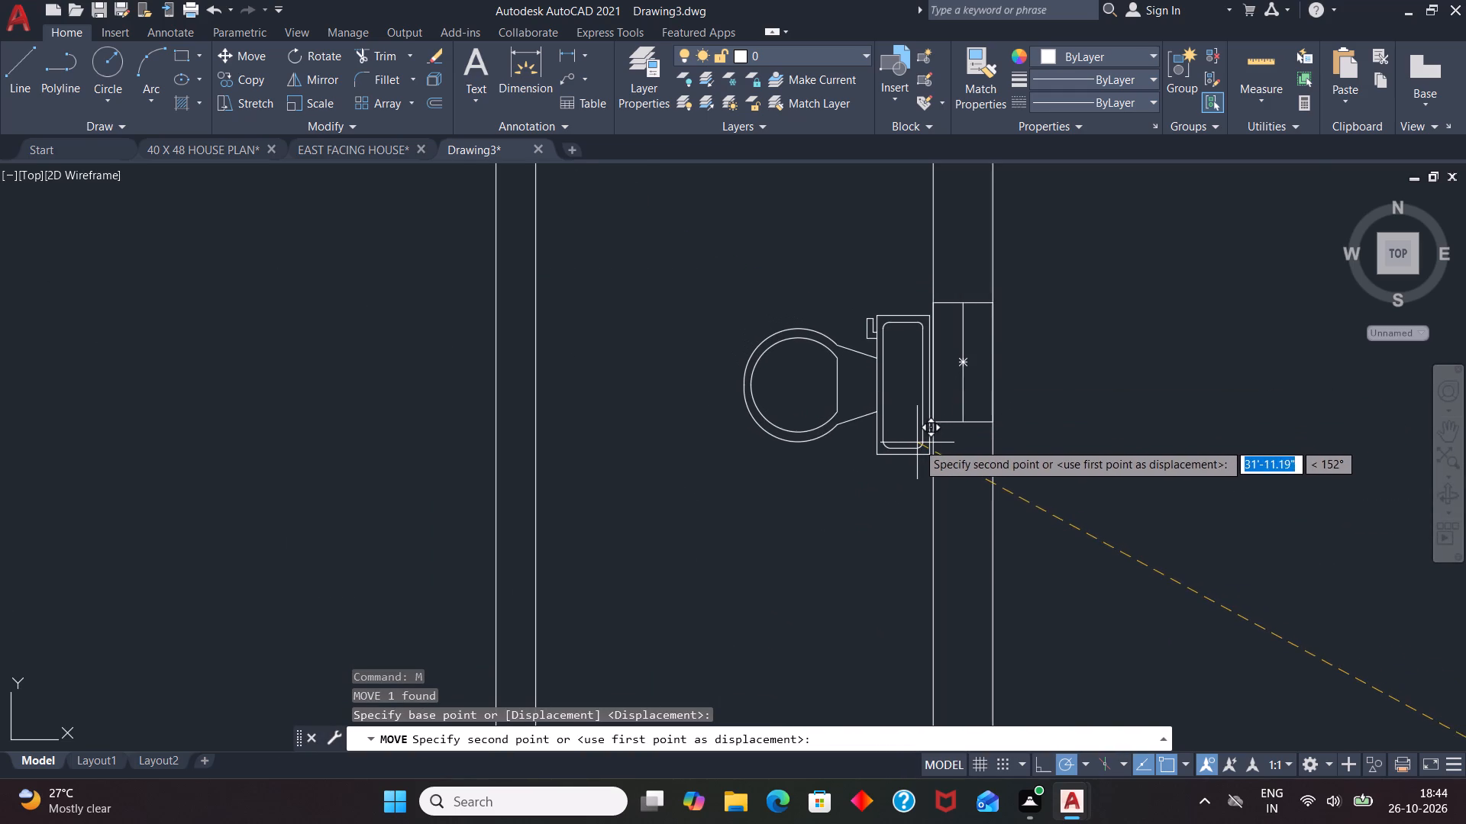
click(918, 432)
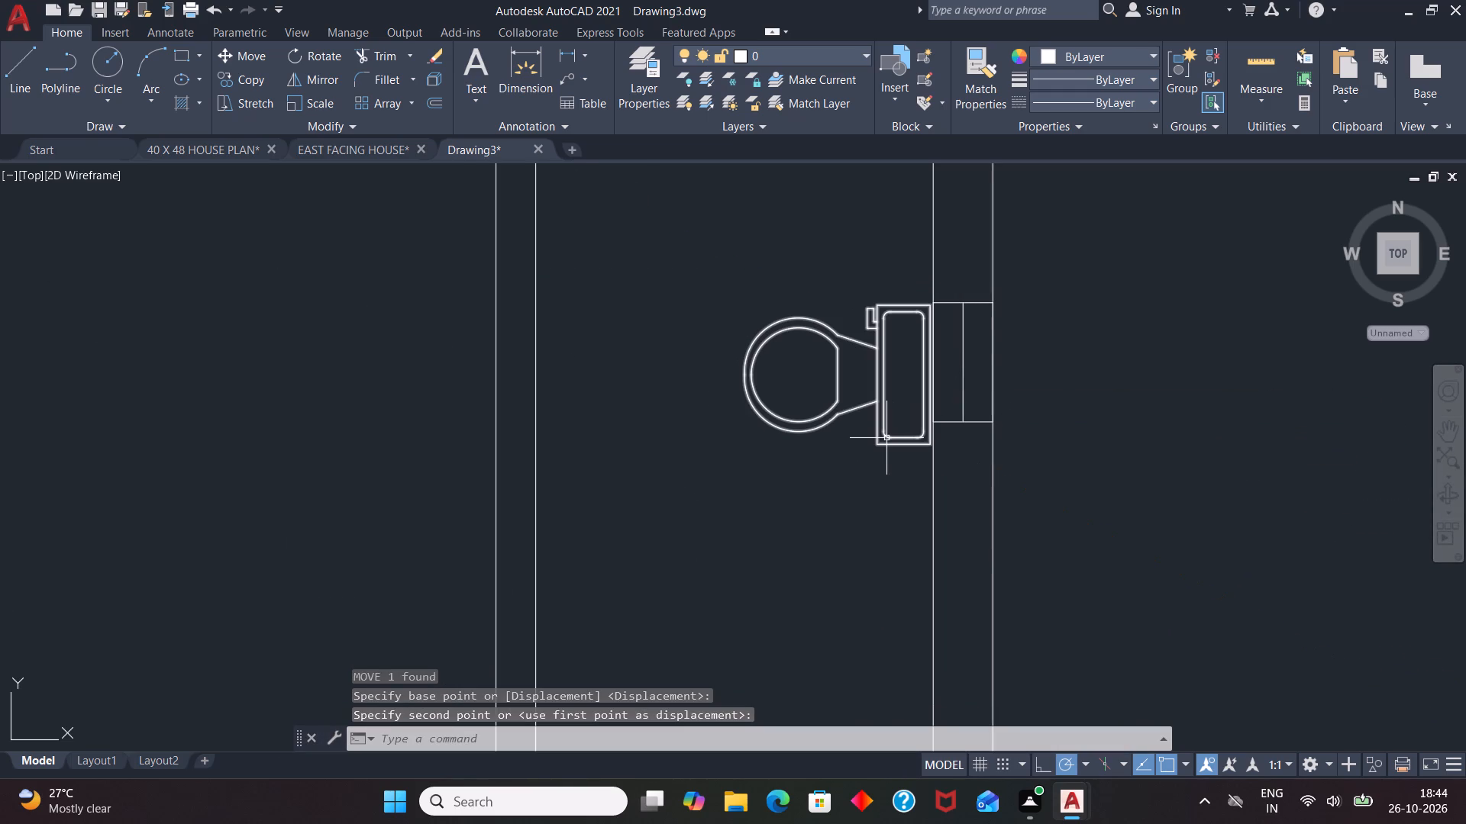
Copy the toilet horizontally into the narrow upper-left room, with its tank against the room's right partition.
click(904, 445)
scroll(1119, 390, down, 3)
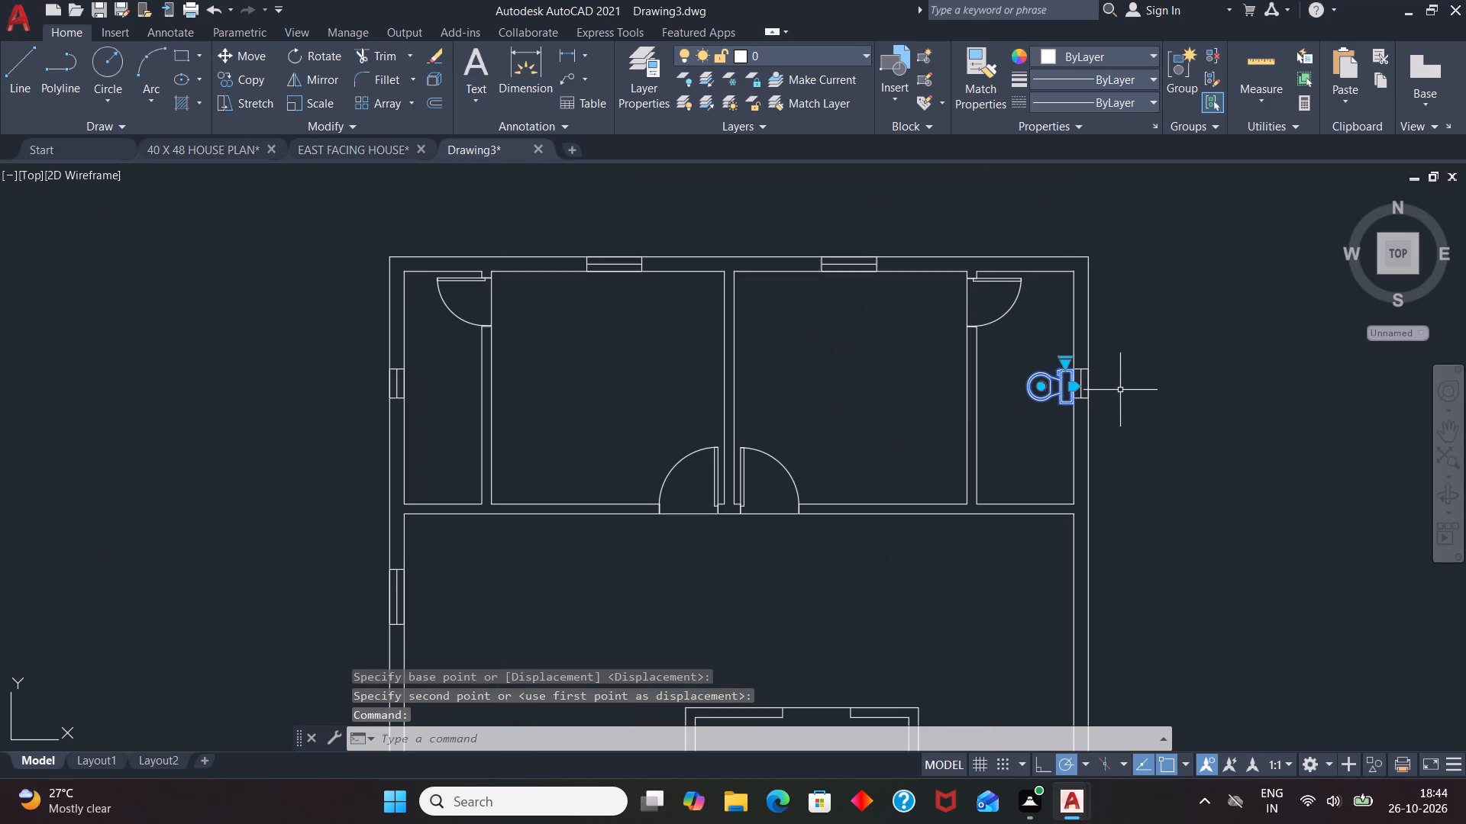
text(CO)
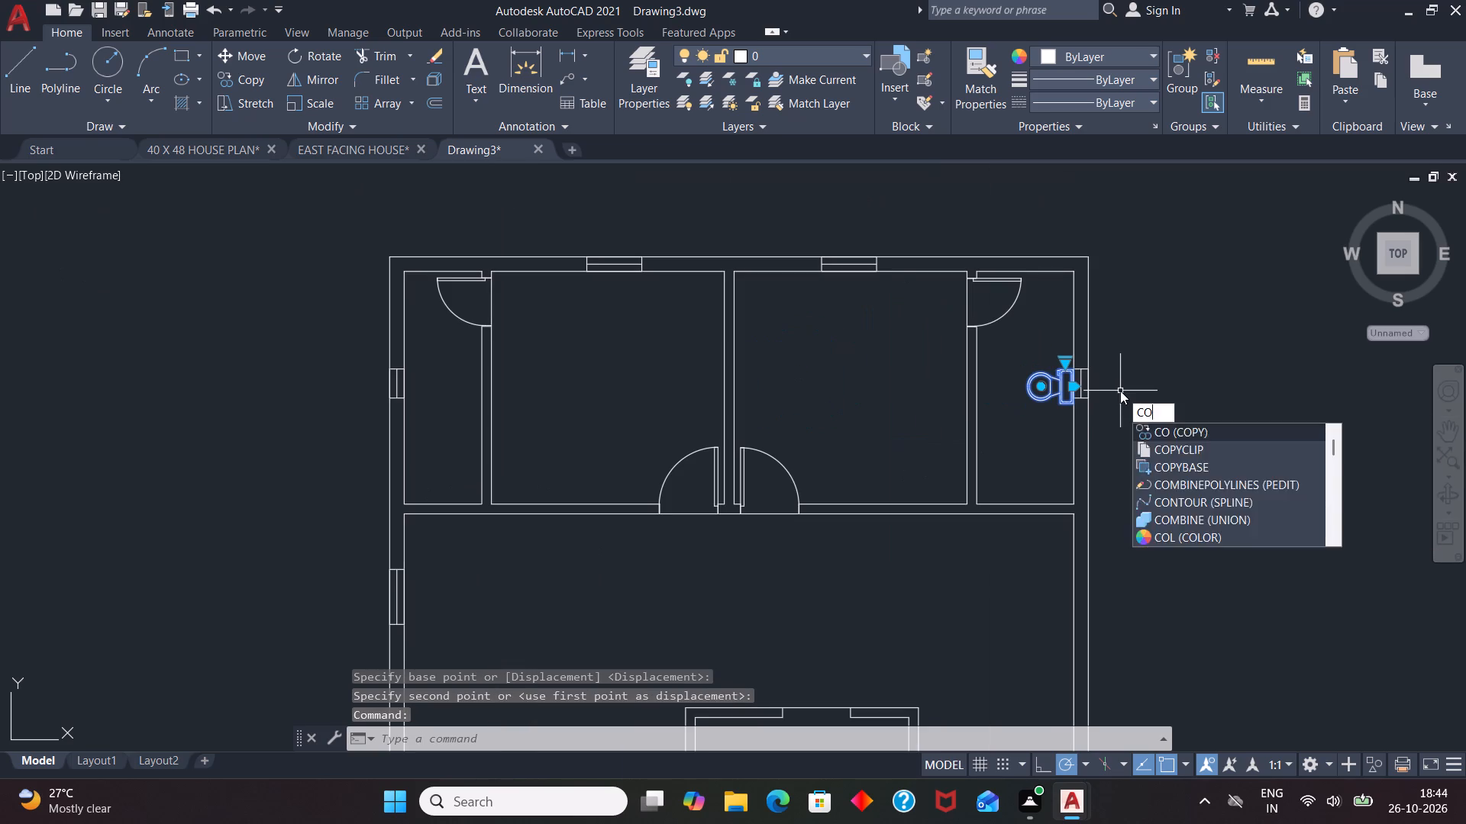
key(Return)
click(1050, 398)
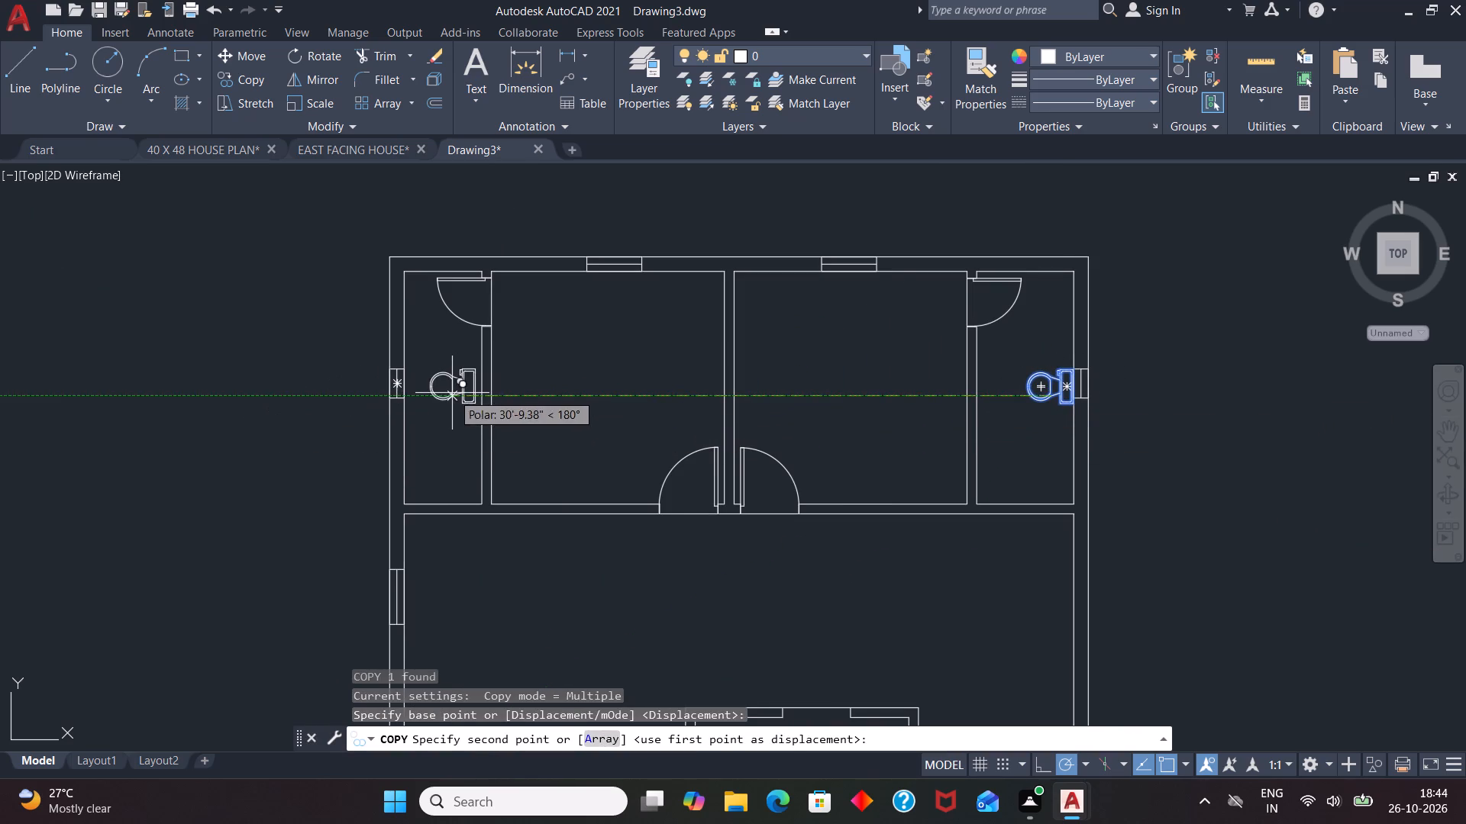
scroll(452, 393, up, 4)
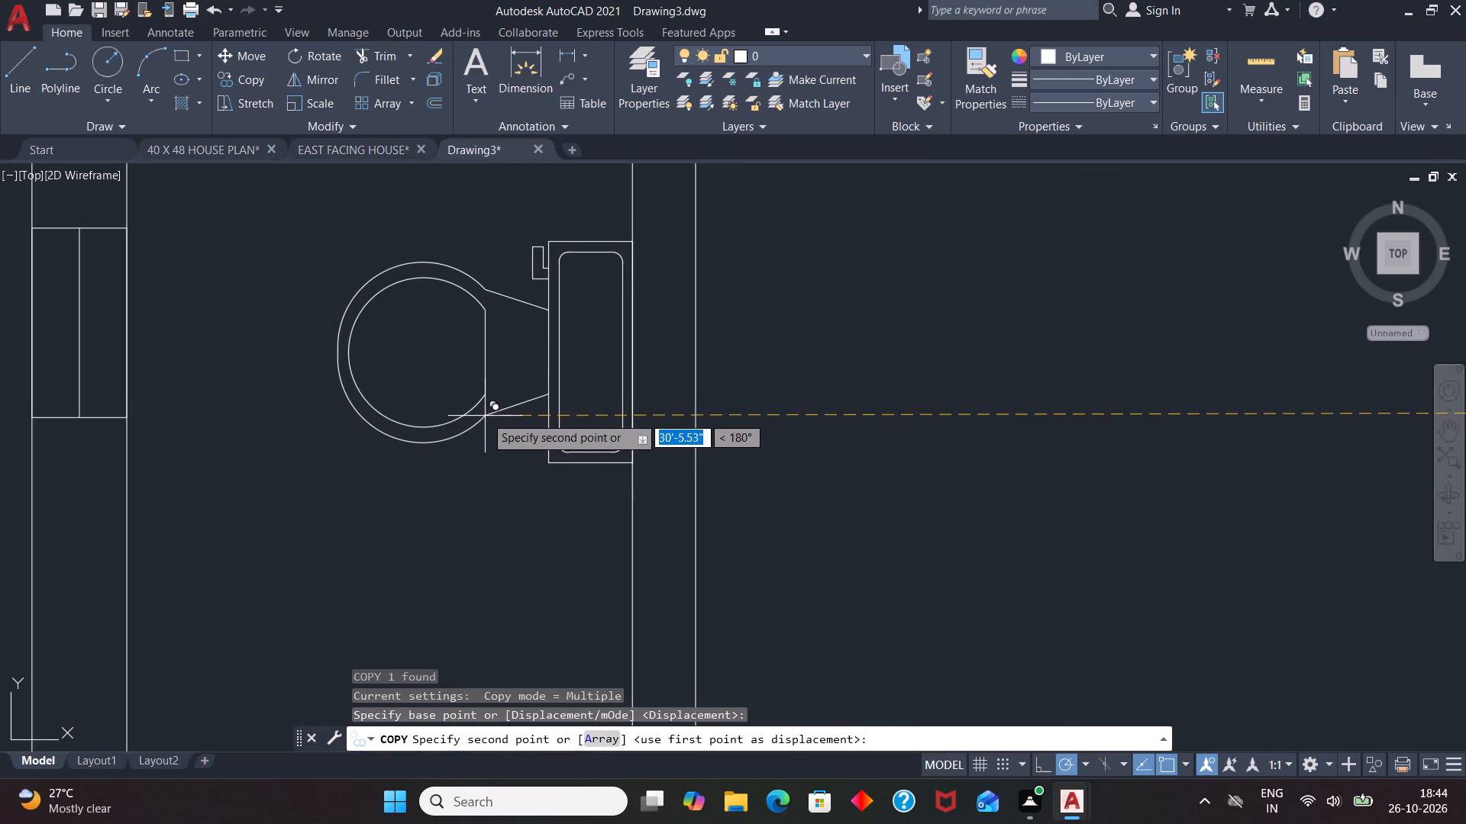
drag(485, 416, 476, 416)
key(Escape)
Insert the Sink-single block from DesignCenter's Kitchens.dwg right of the plan and place the Faucet - kit sink top block on its rear edge.
scroll(552, 446, down, 5)
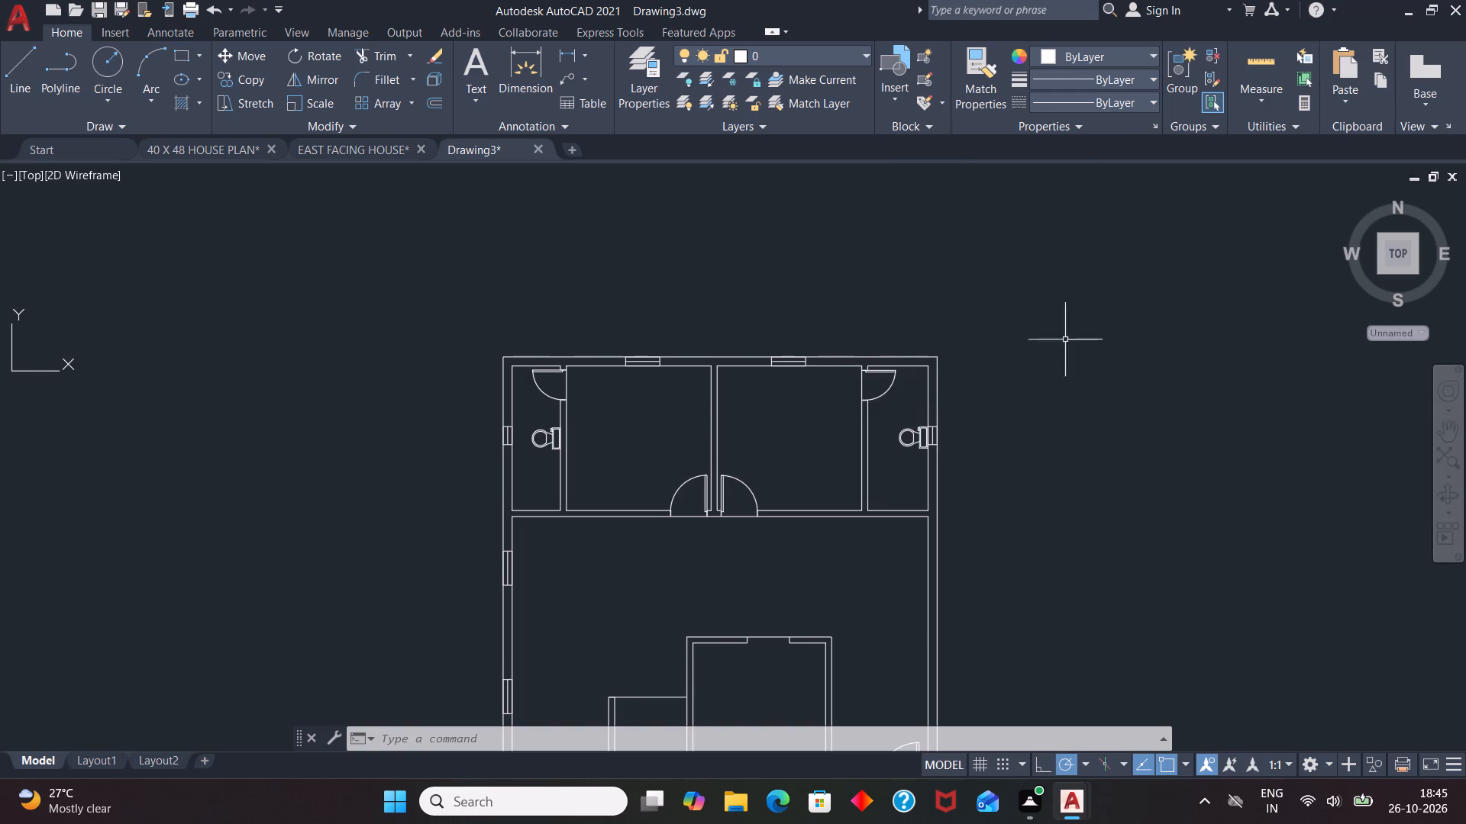
scroll(1034, 342, down, 2)
scroll(850, 398, up, 2)
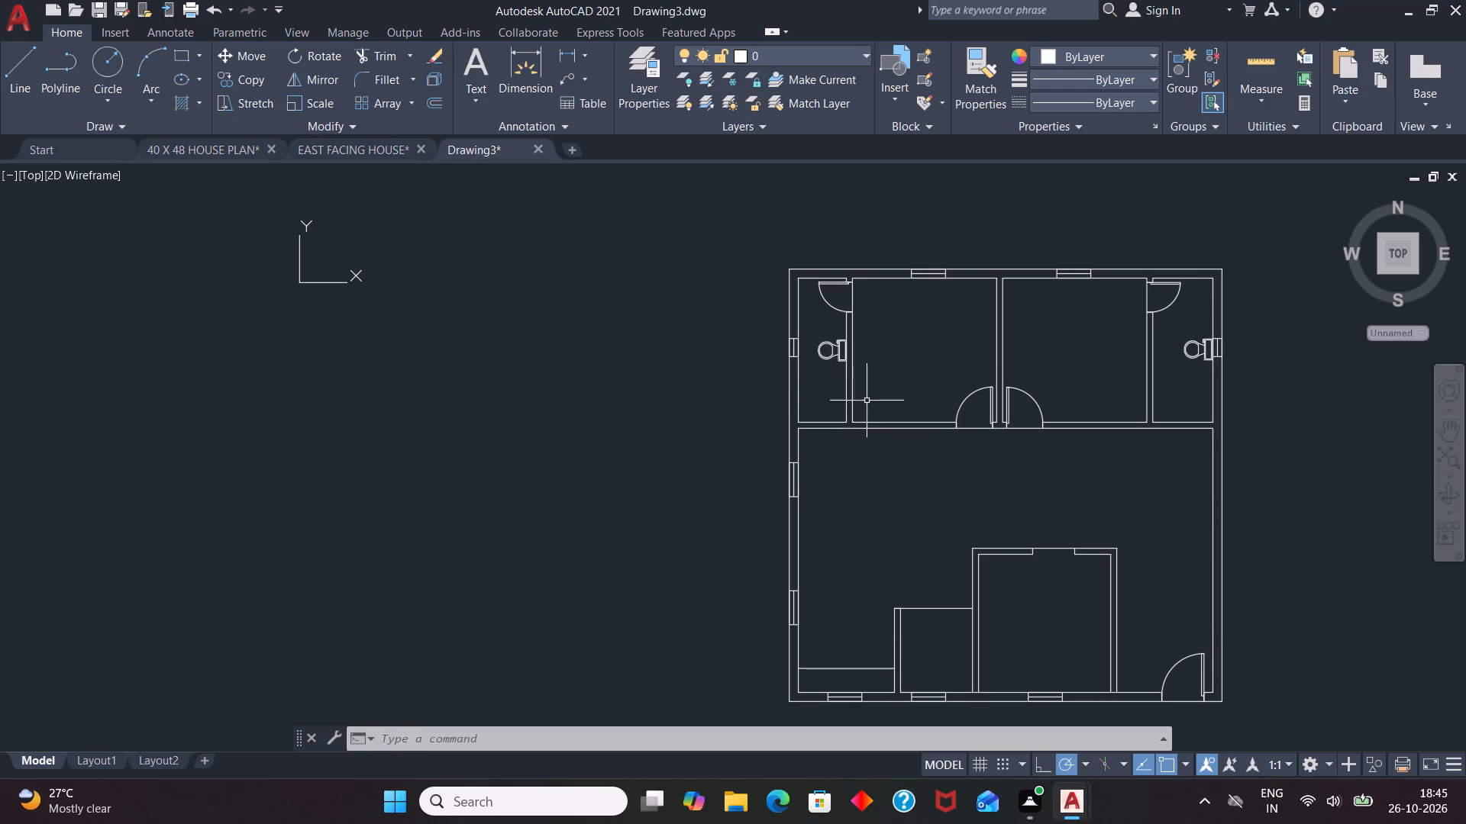
scroll(751, 358, down, 1)
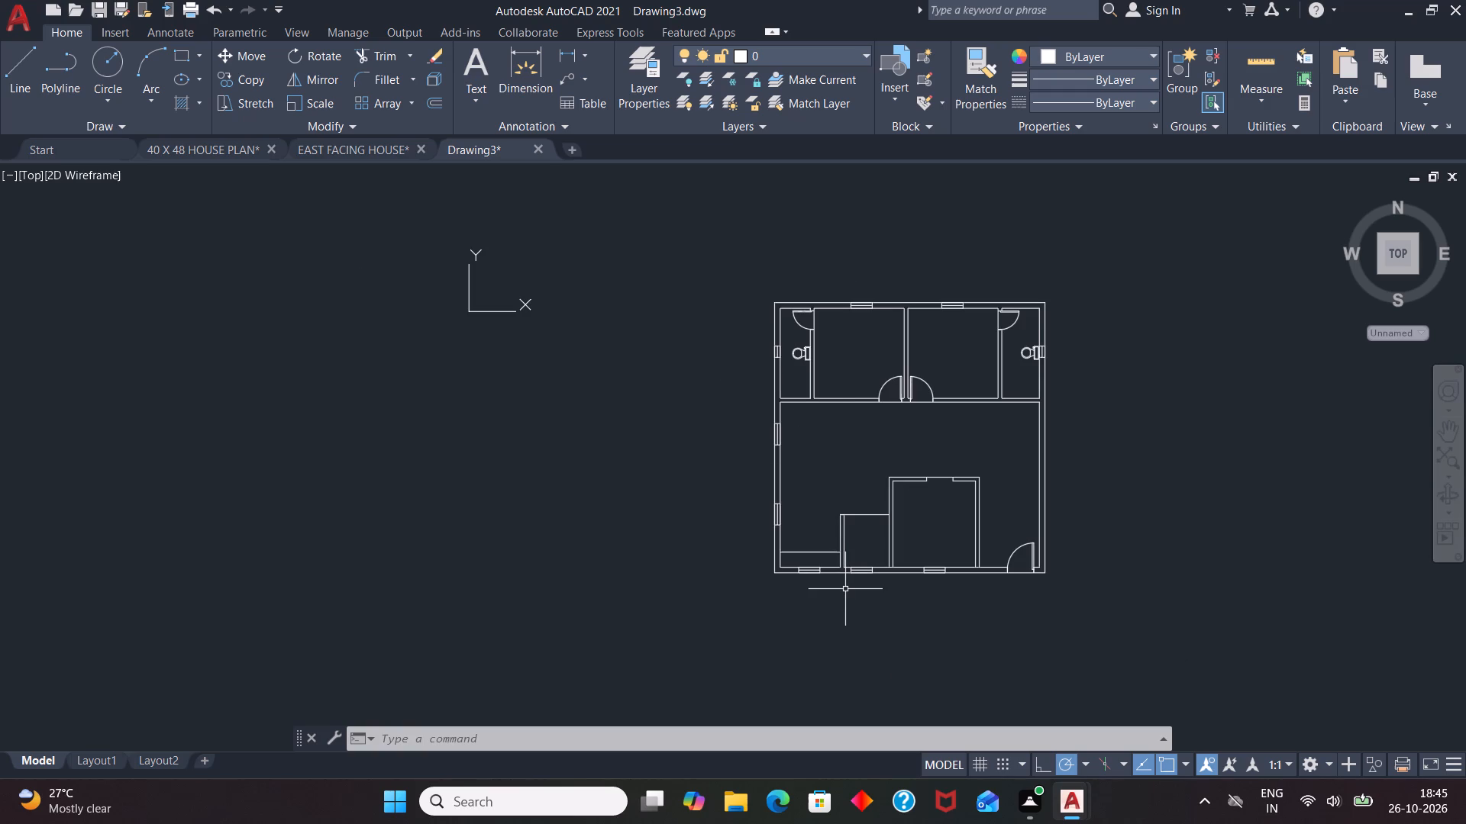
key(ctrl+2)
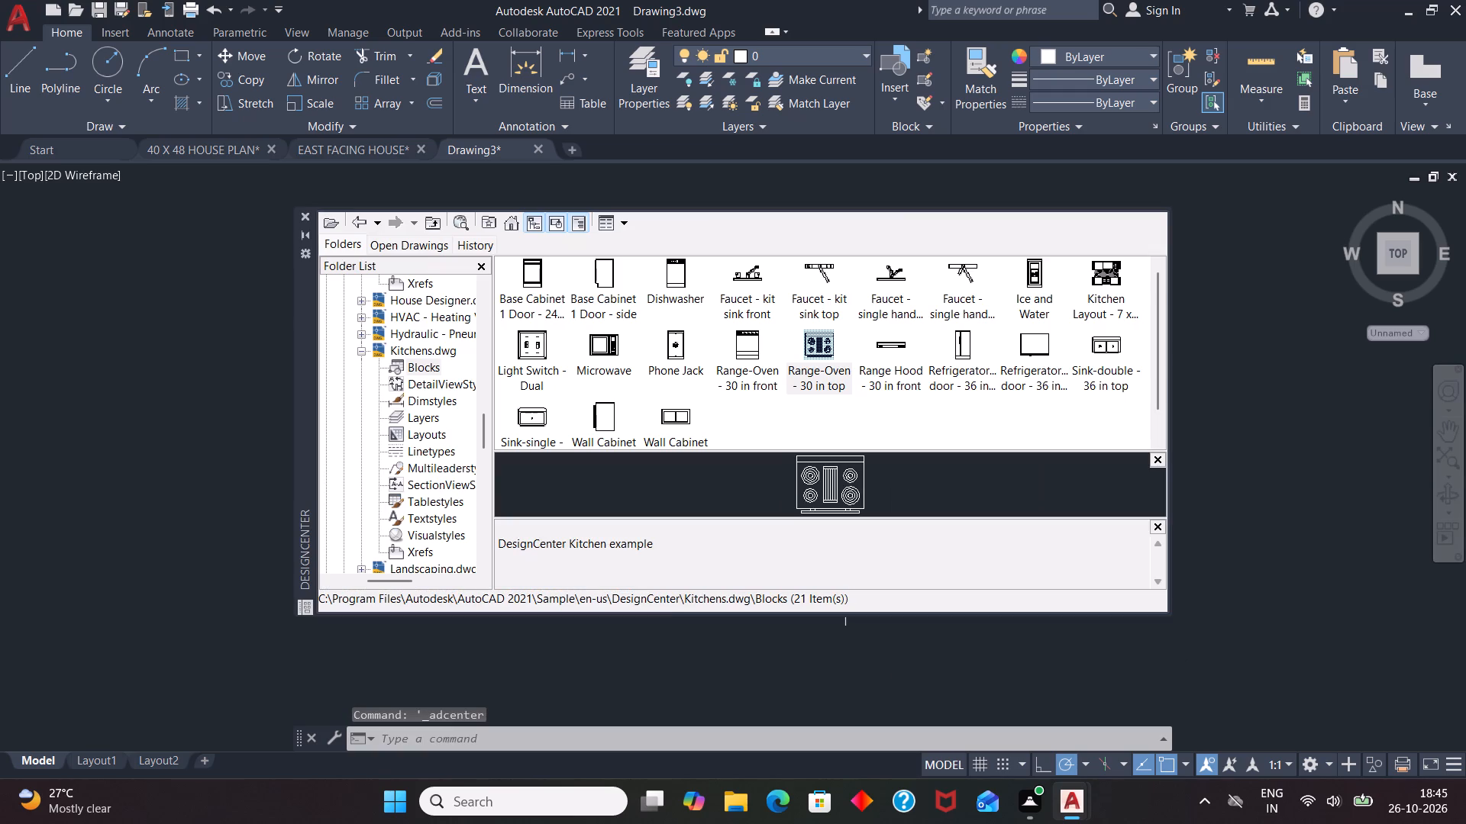
drag(541, 420, 1207, 531)
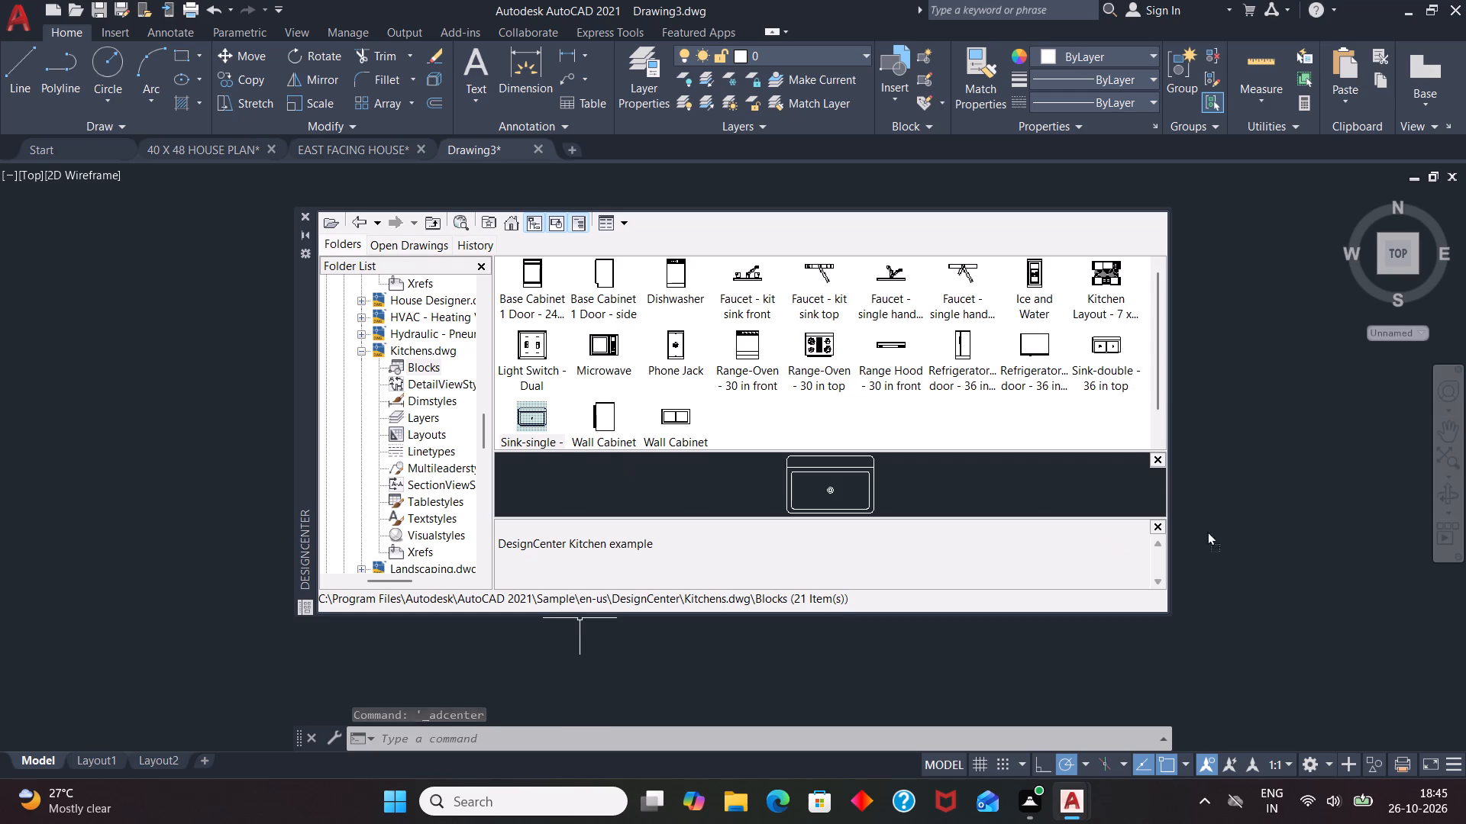
drag(1207, 531, 1270, 440)
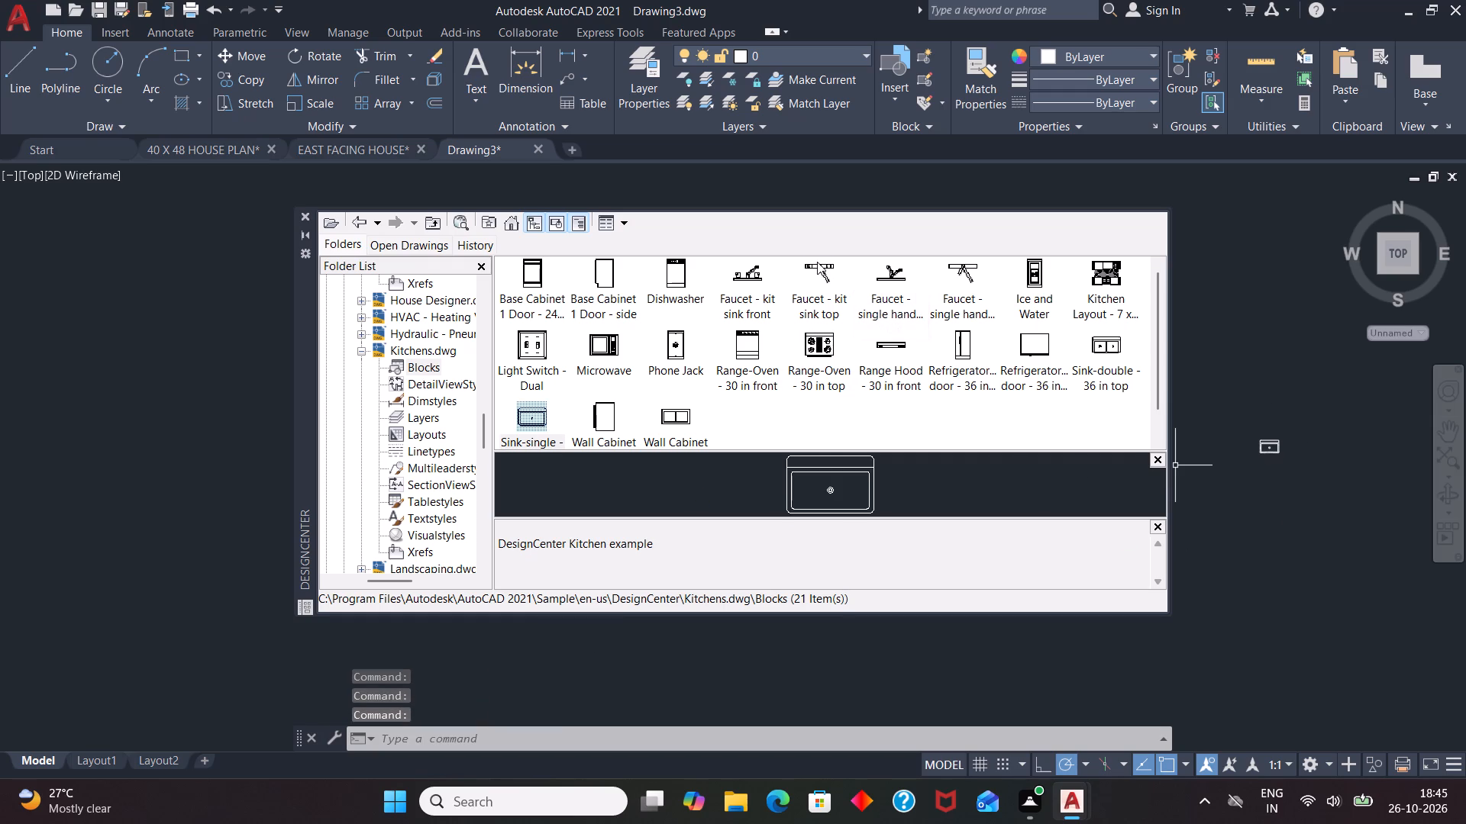
drag(817, 262, 1270, 439)
Insert the Range-Oven - 30 in top block from Kitchens.dwg above the sink.
scroll(1271, 439, up, 3)
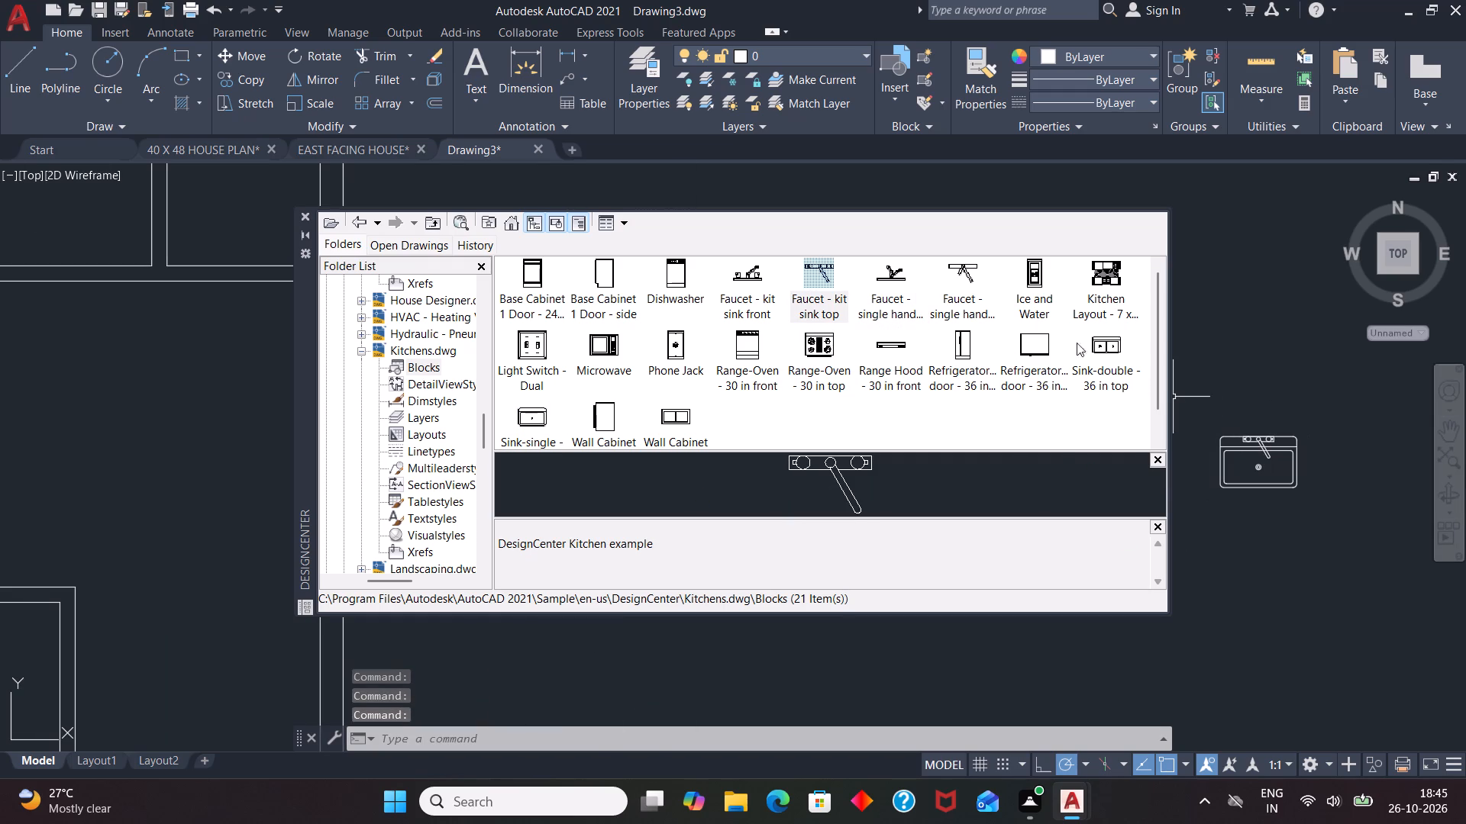
drag(798, 359, 1232, 317)
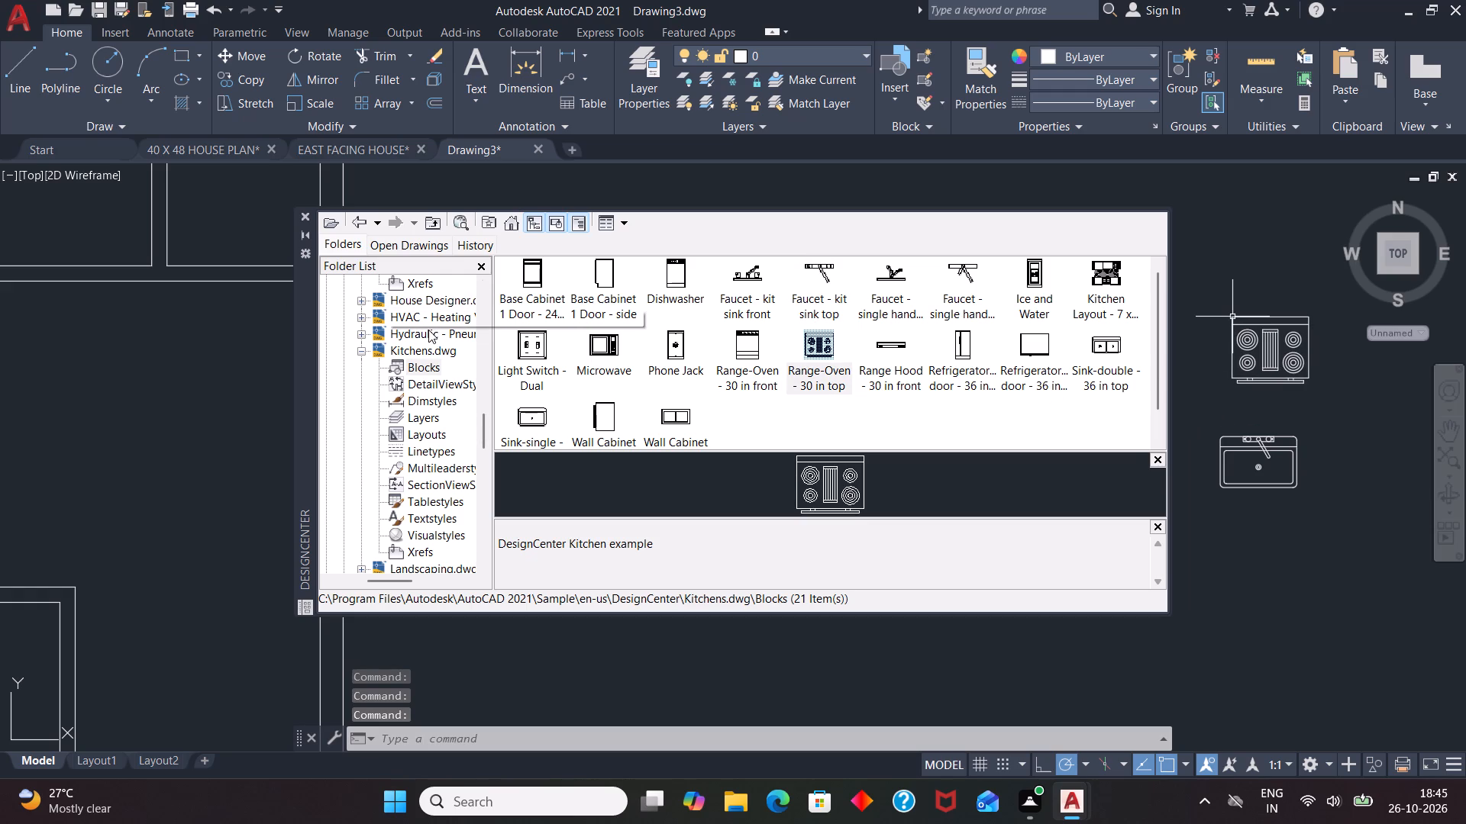
Insert the Bed - Queen block from DesignCenter's Home - Space Planner.dwg just below the sink.
scroll(427, 335, up, 1)
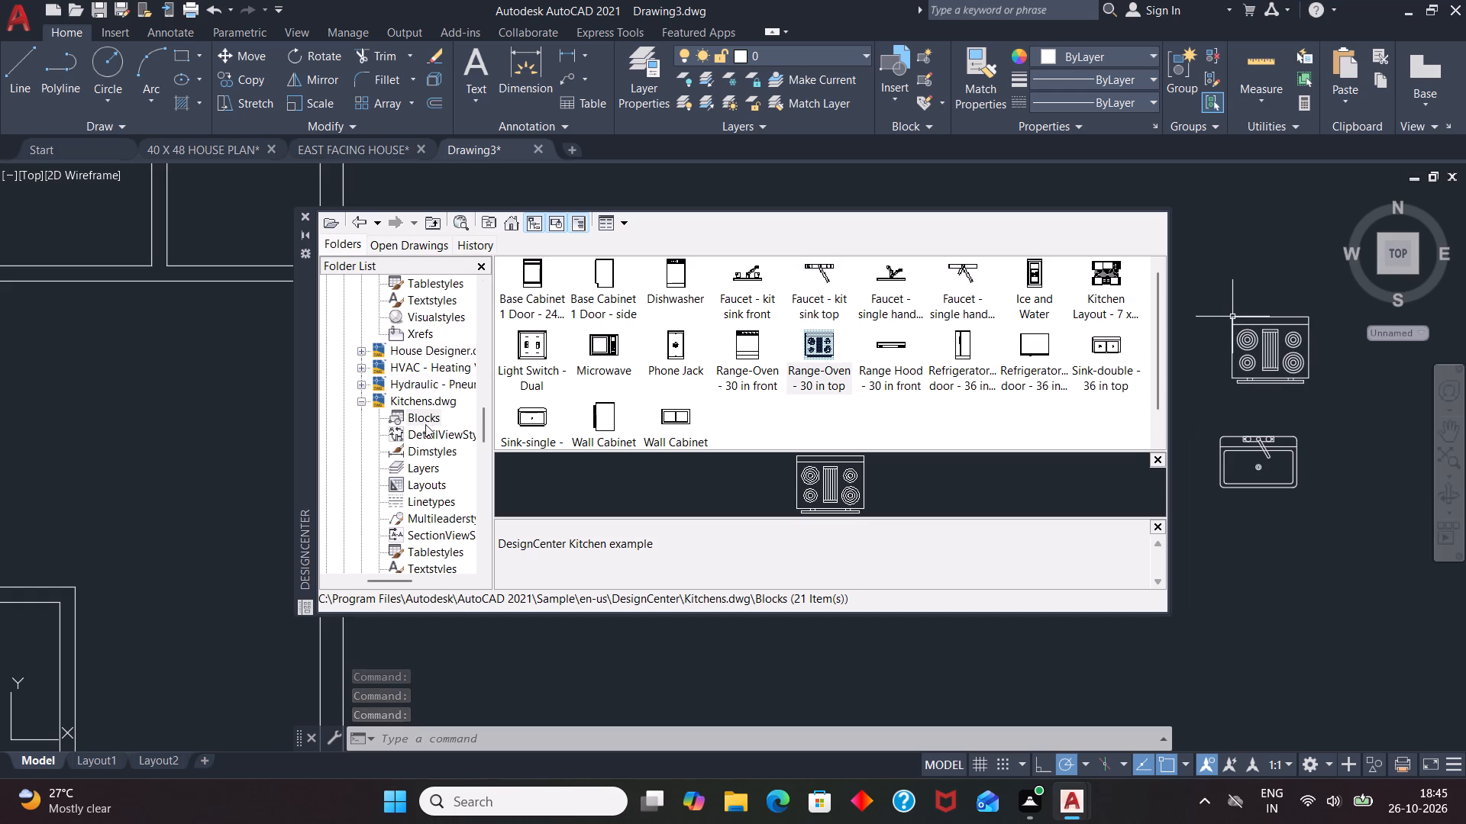
scroll(425, 425, up, 5)
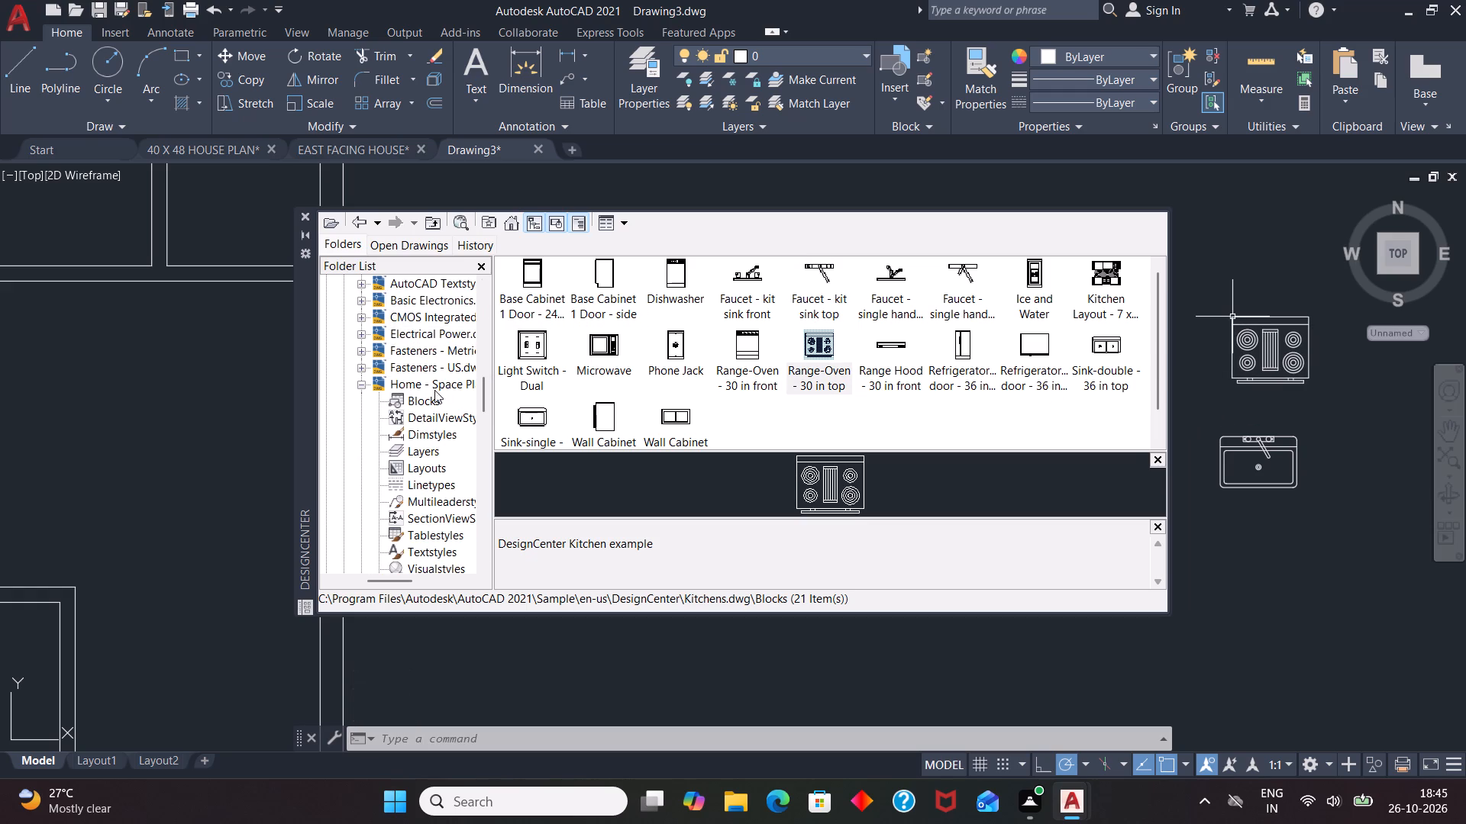
click(431, 384)
double_click(534, 272)
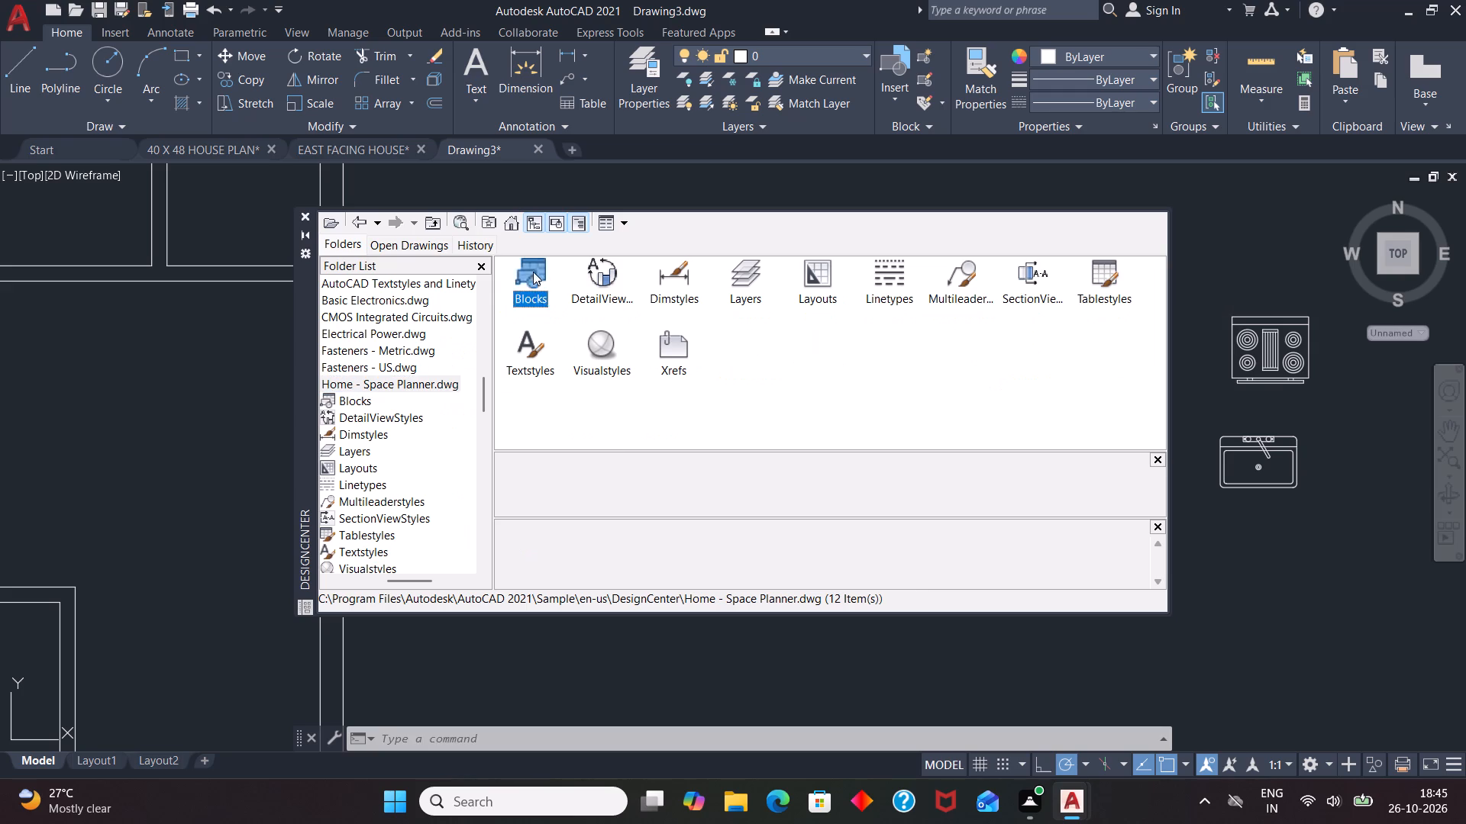
drag(533, 272, 1254, 515)
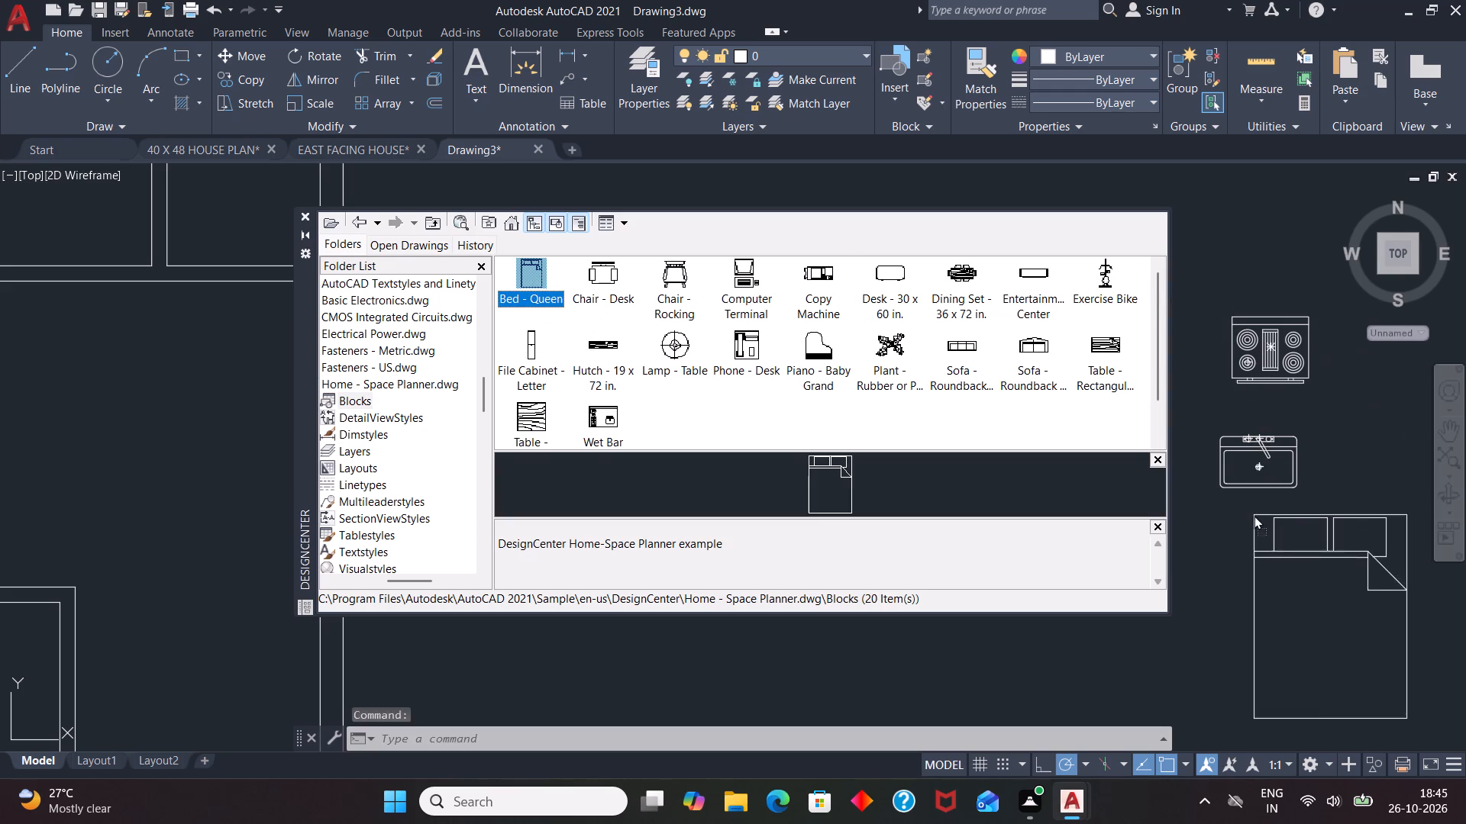
drag(1254, 515, 1253, 515)
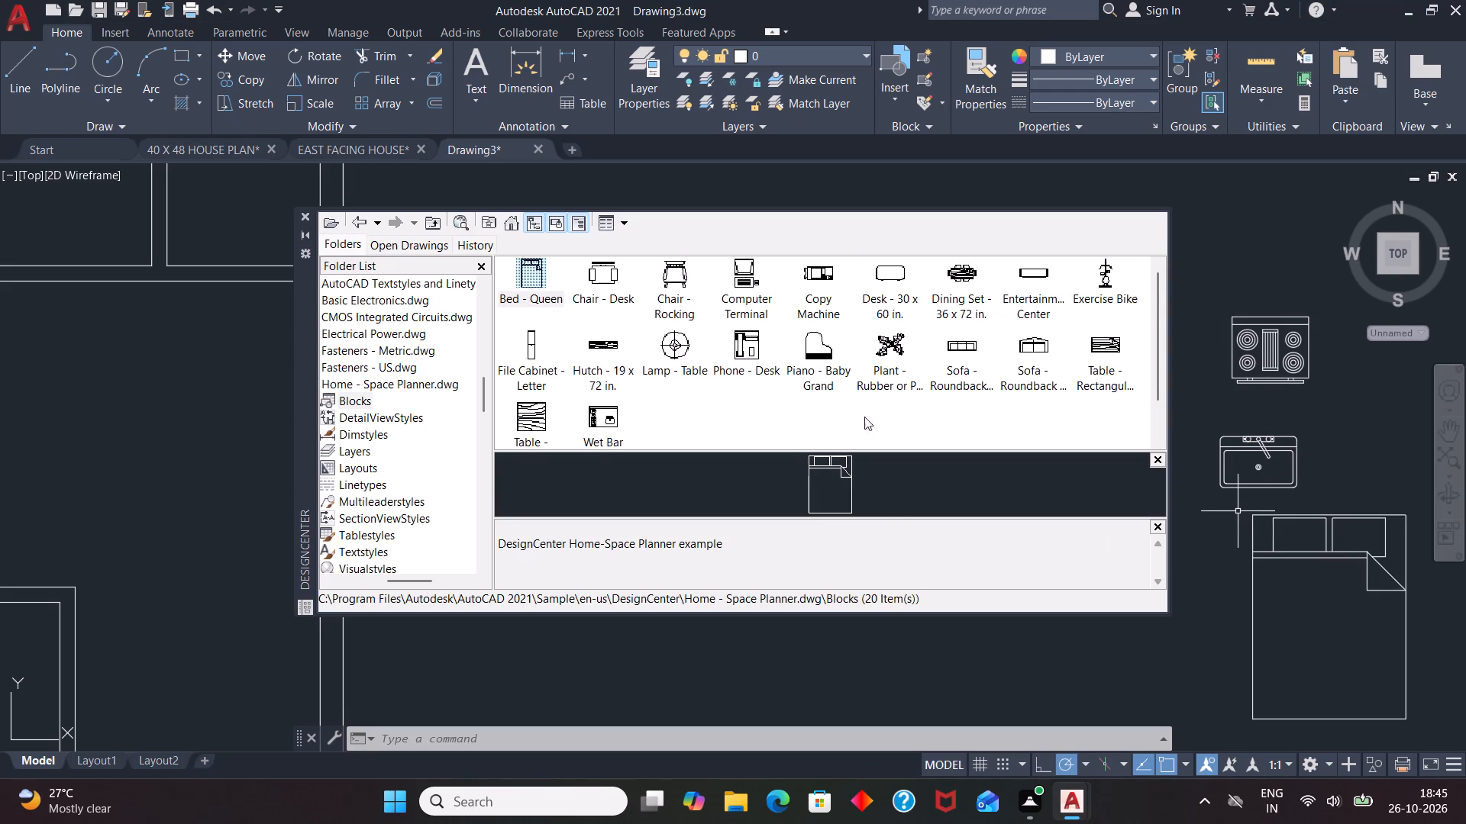
Insert the Dining Set - 36 x 72 in. block from Home - Space Planner.dwg above the range.
drag(961, 284, 1216, 243)
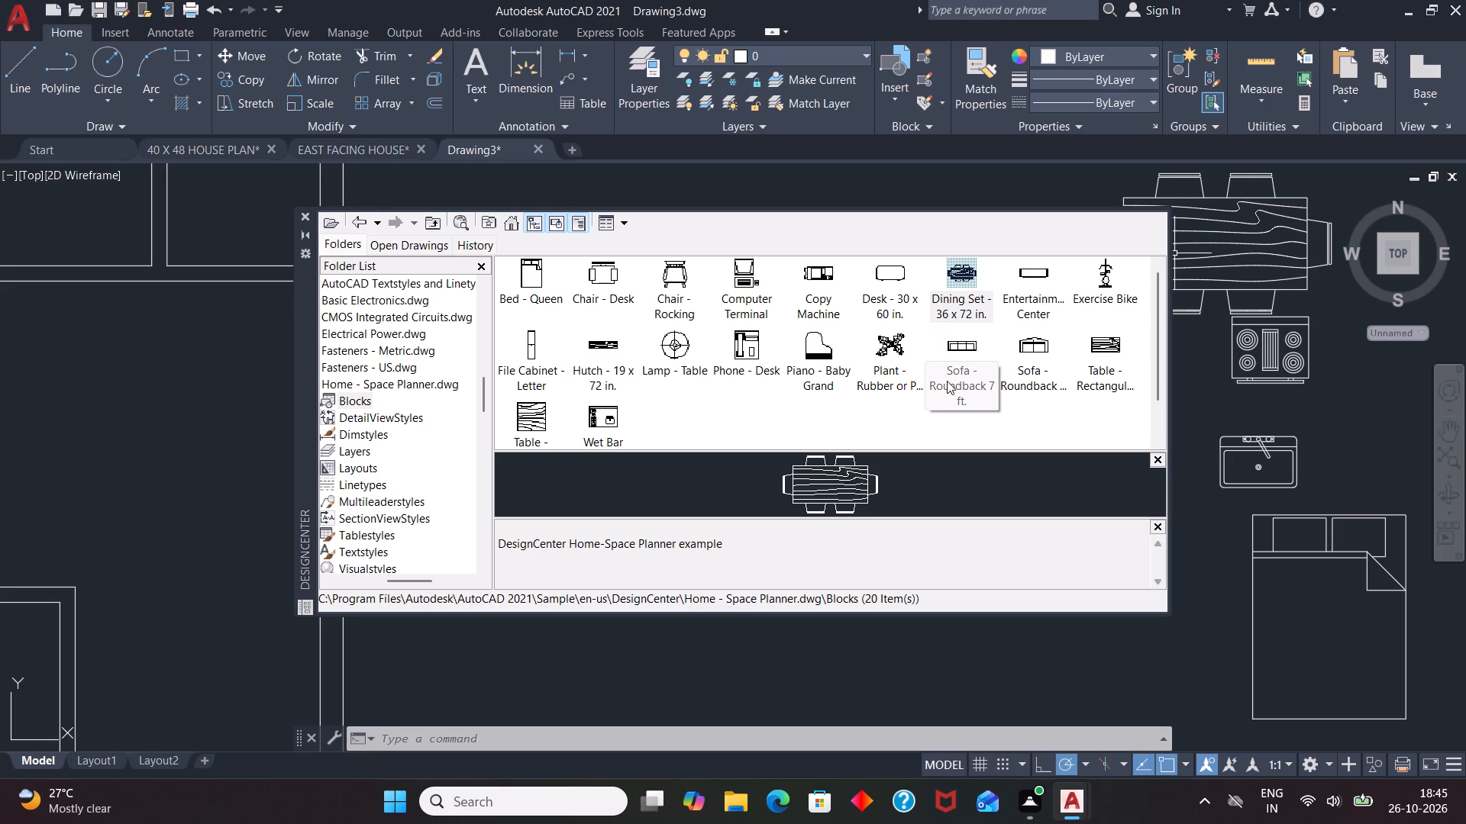
Insert the Sofa - Roundback 7 ft. and Sofa - Roundback Loveseat 5 ft. blocks between the plan and the bed, and close DesignCenter.
drag(963, 346, 938, 649)
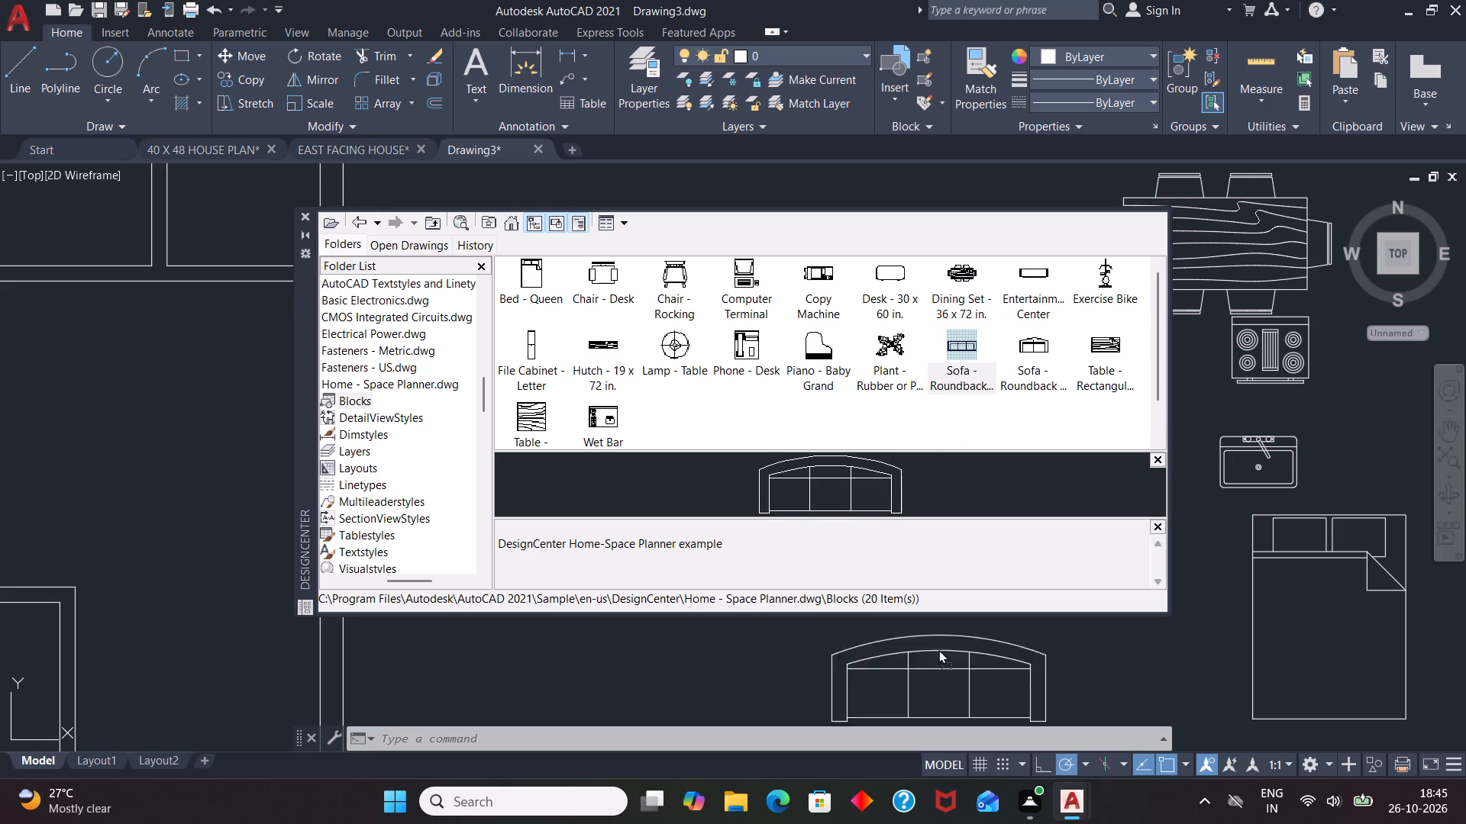
drag(938, 649, 949, 636)
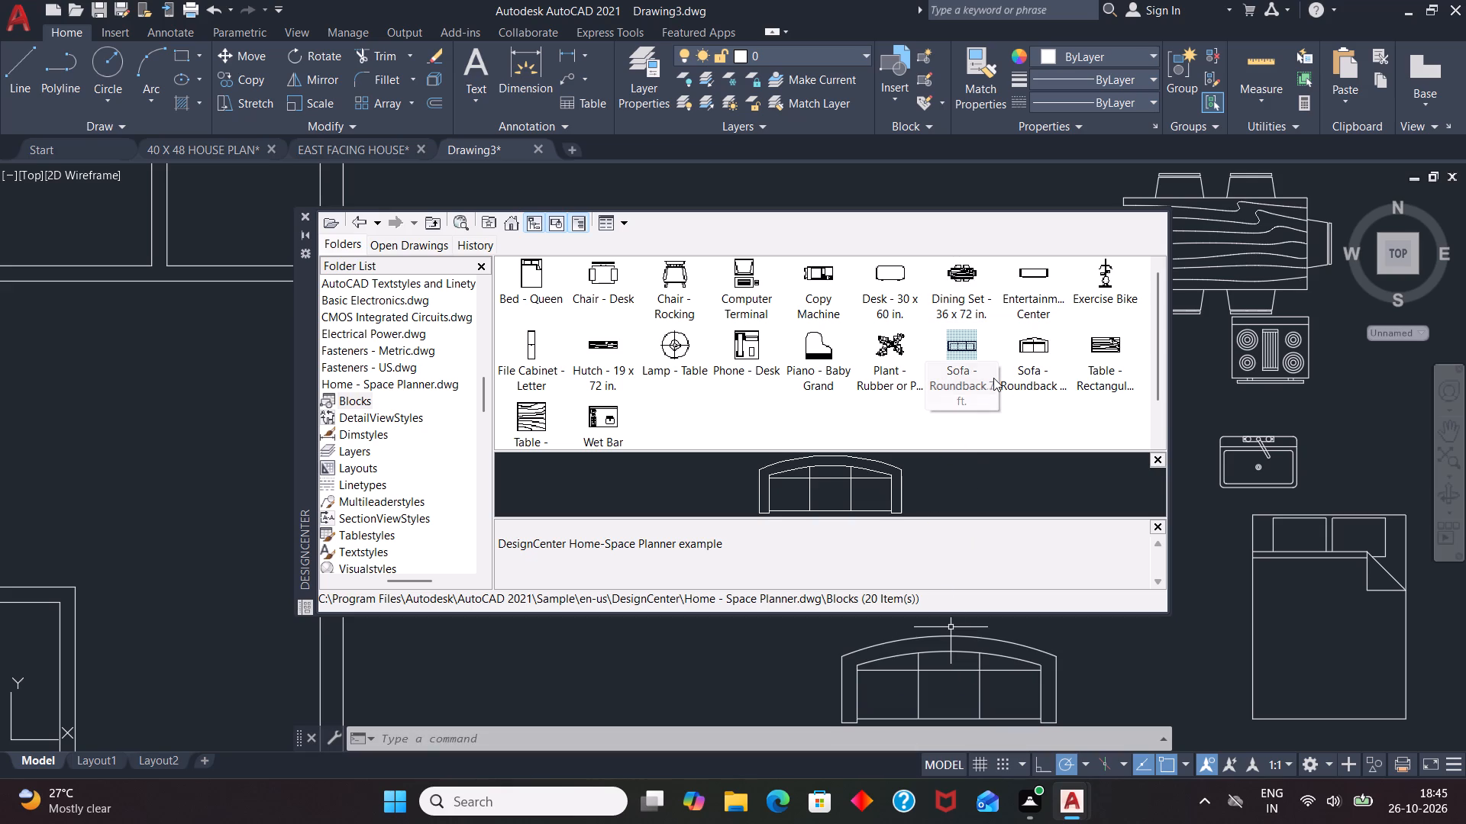
drag(1041, 349, 876, 571)
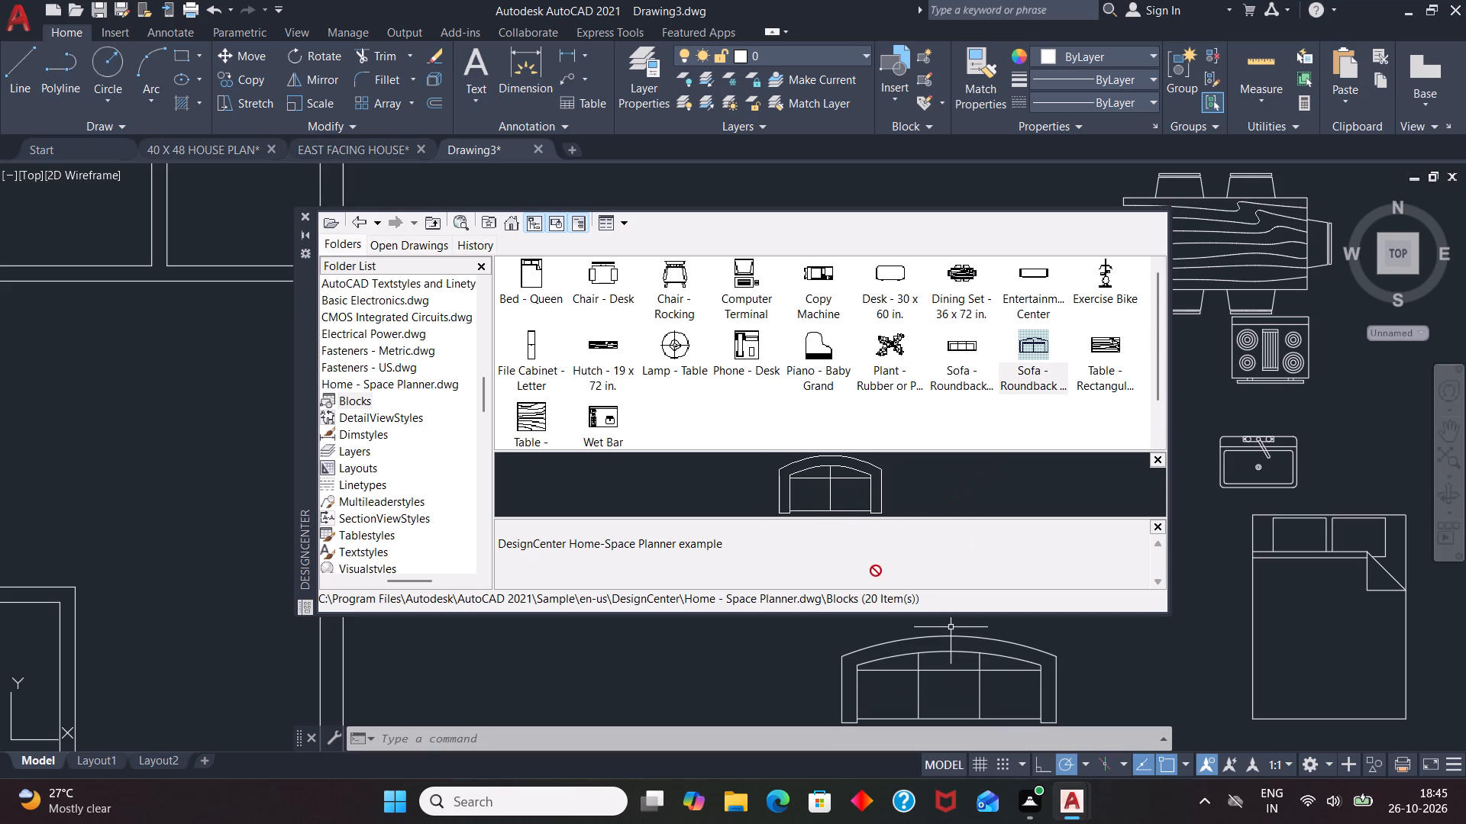
drag(876, 571, 811, 654)
click(754, 639)
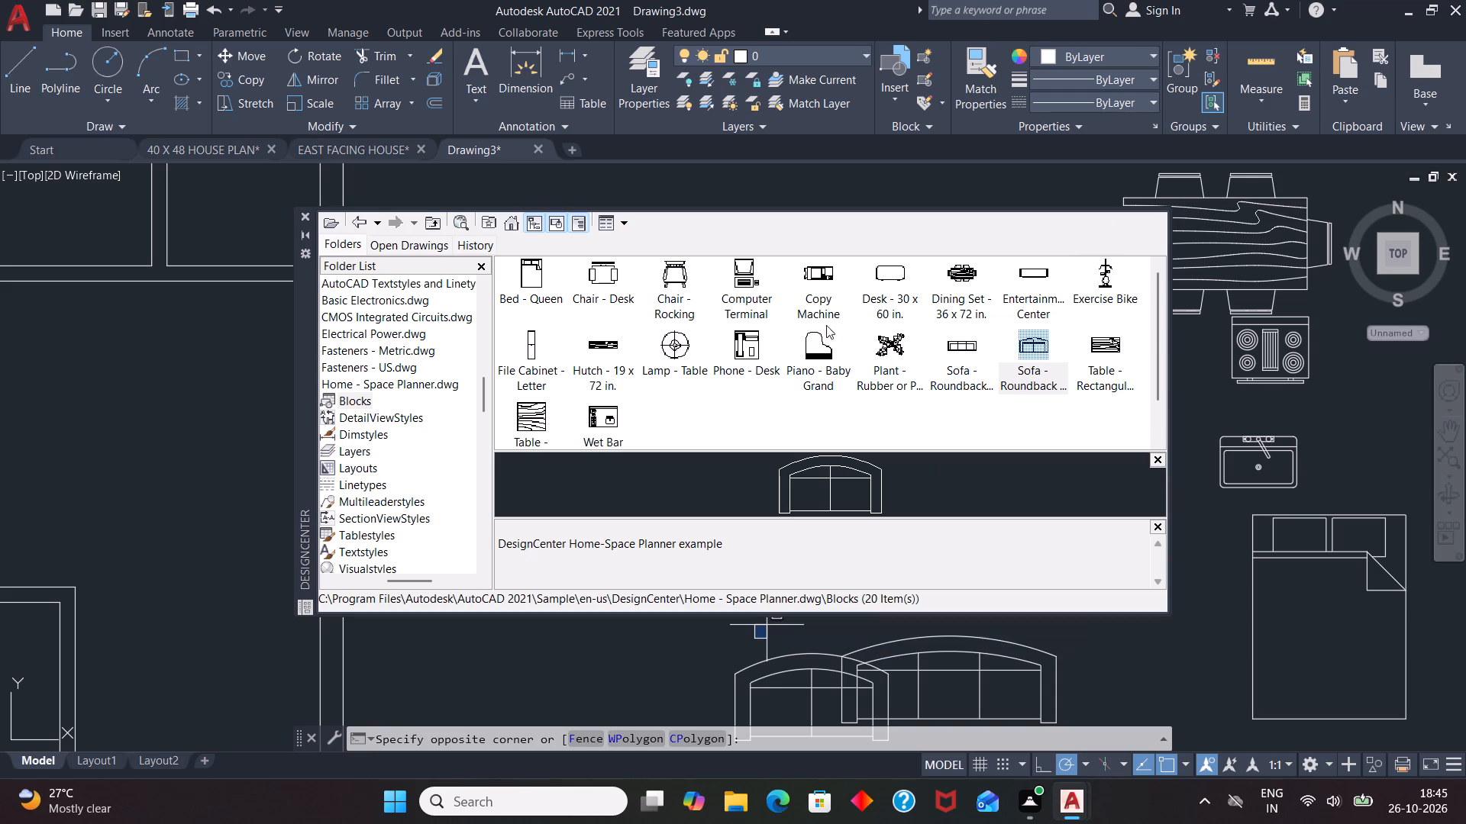
click(301, 216)
scroll(827, 285, down, 1)
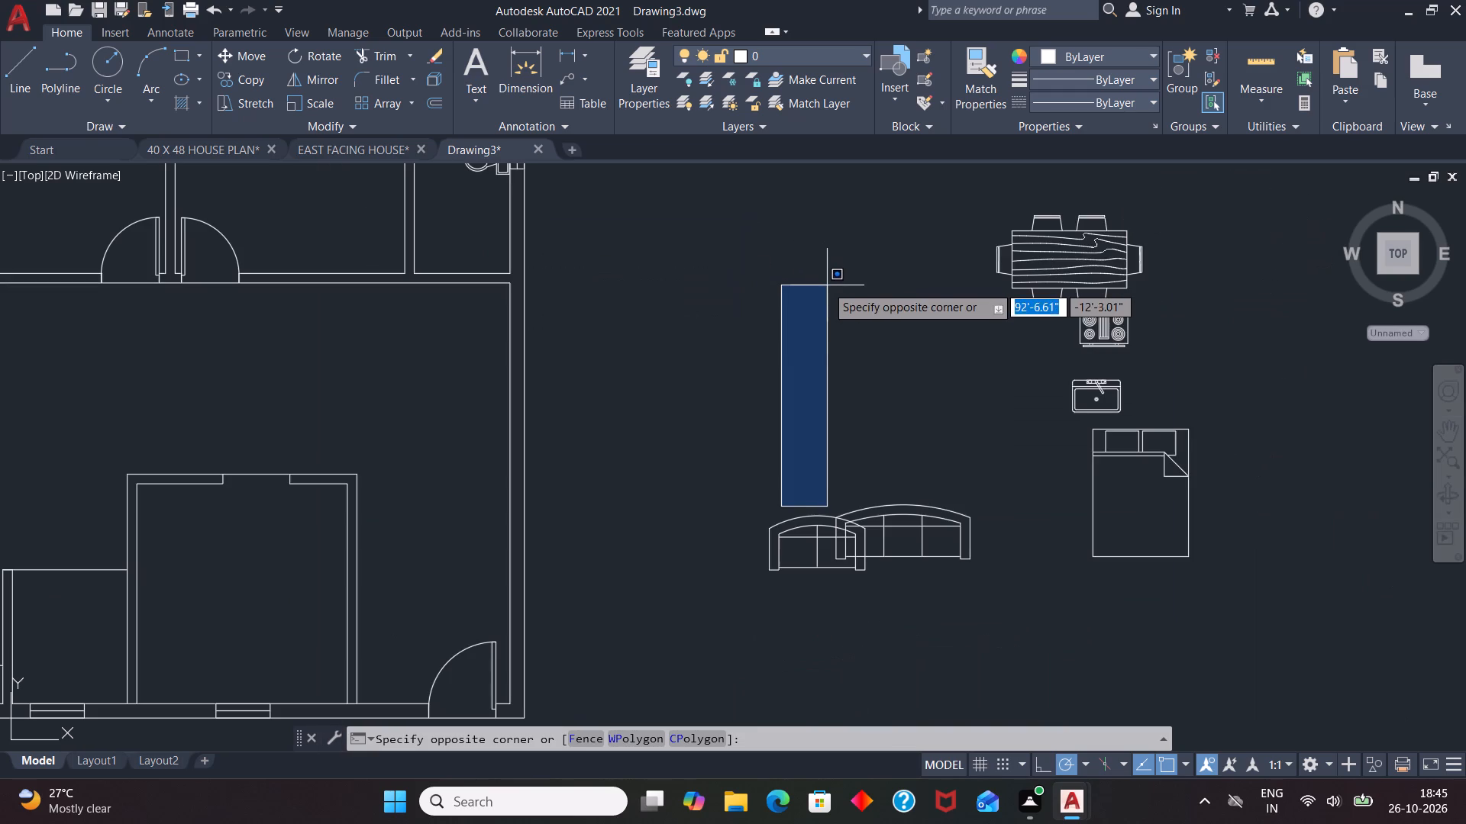
click(822, 288)
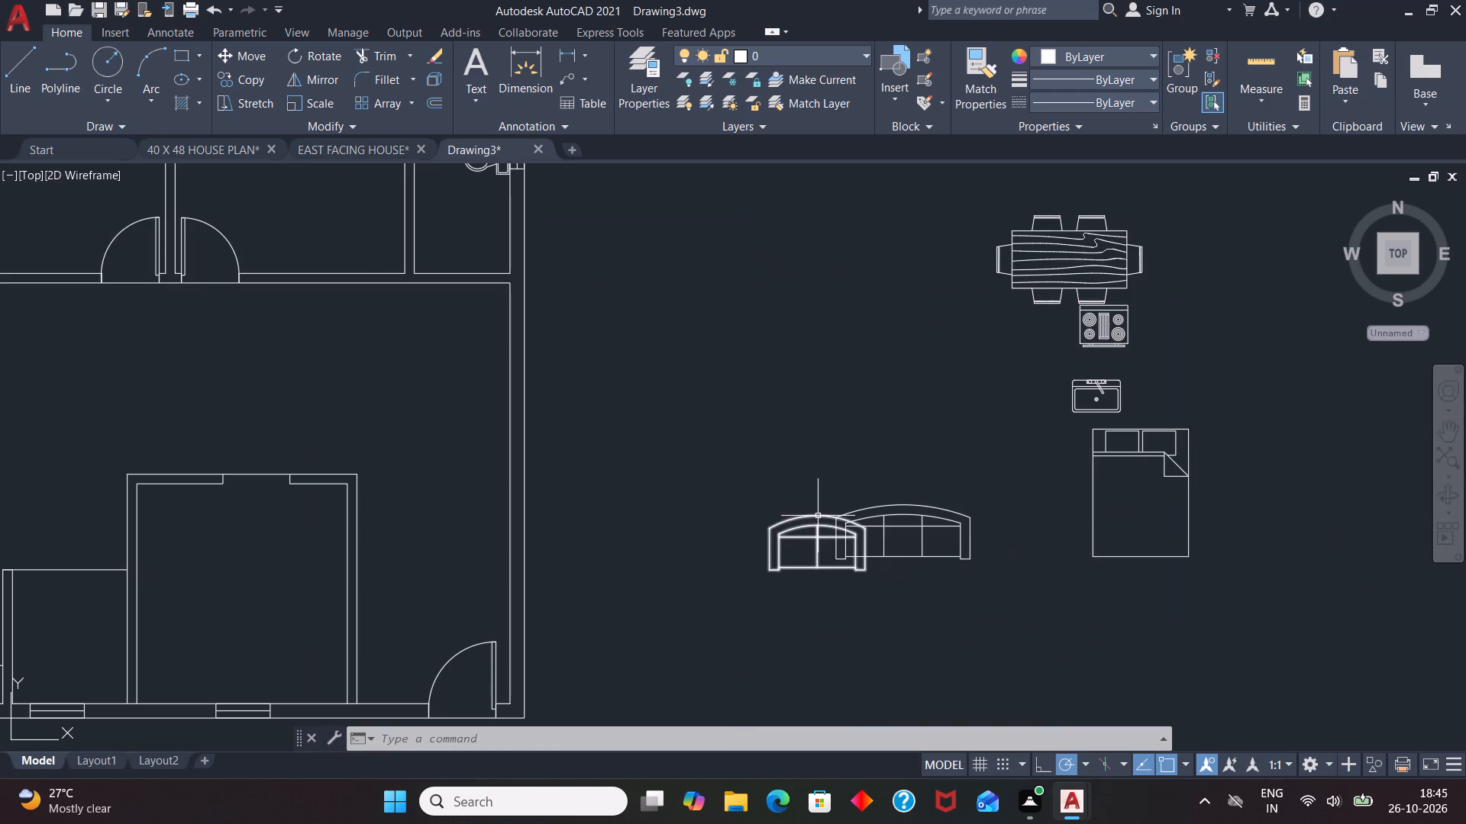
Move the loveseat straight up, clear of the 7 ft. sofa it overlaps.
click(818, 515)
click(817, 514)
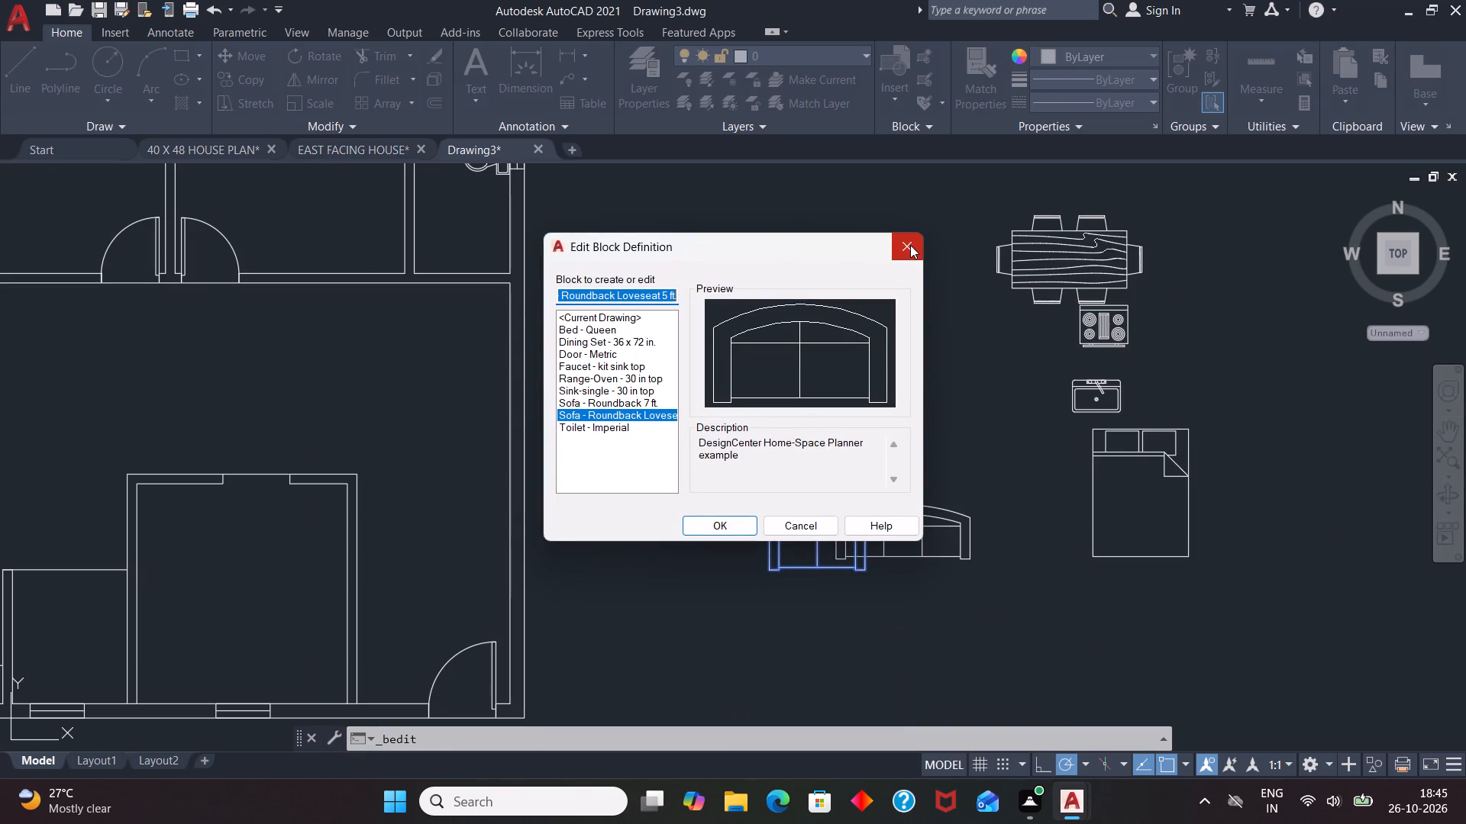
click(910, 244)
click(806, 516)
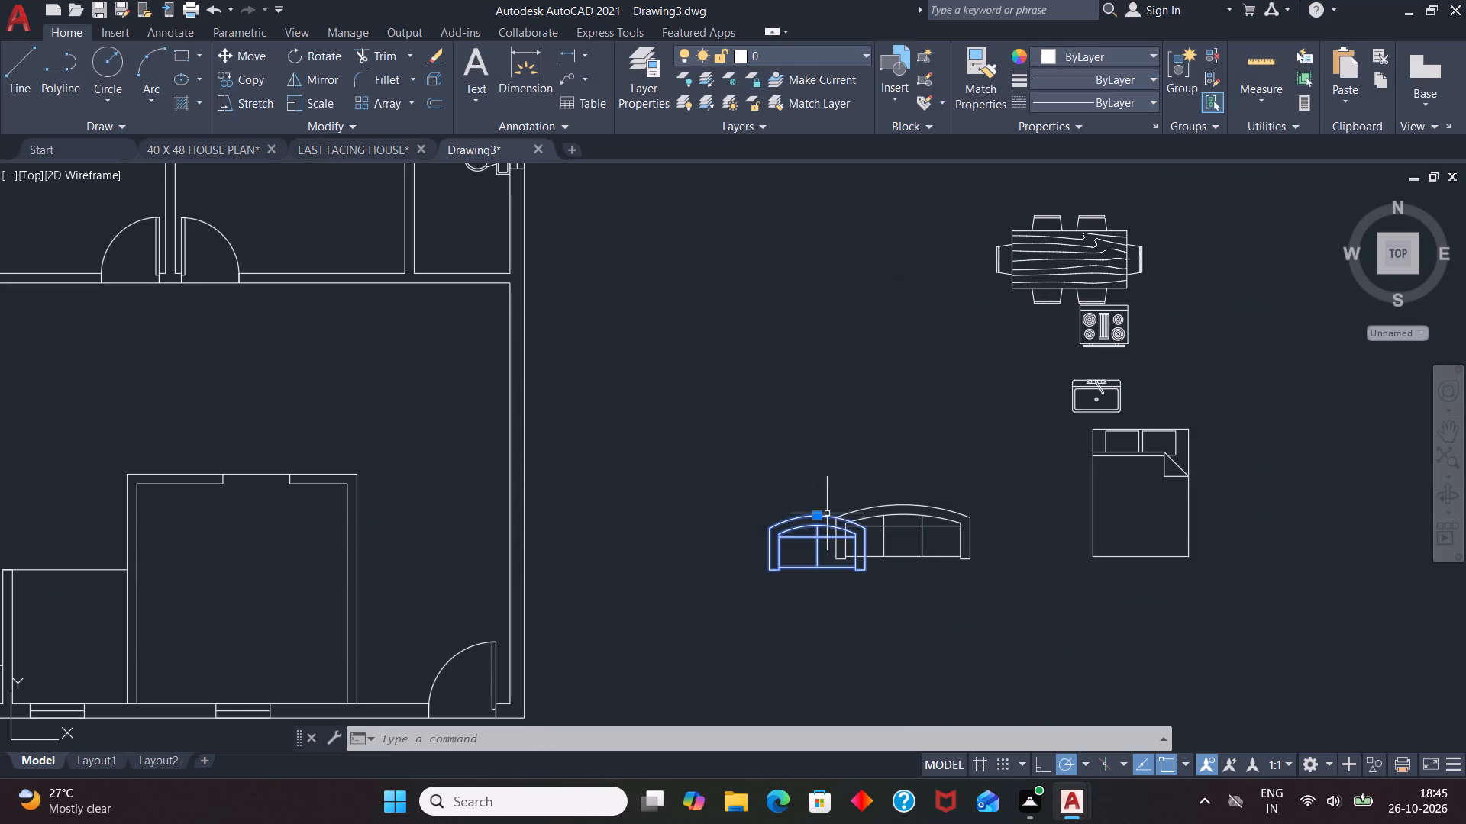
click(821, 516)
click(825, 362)
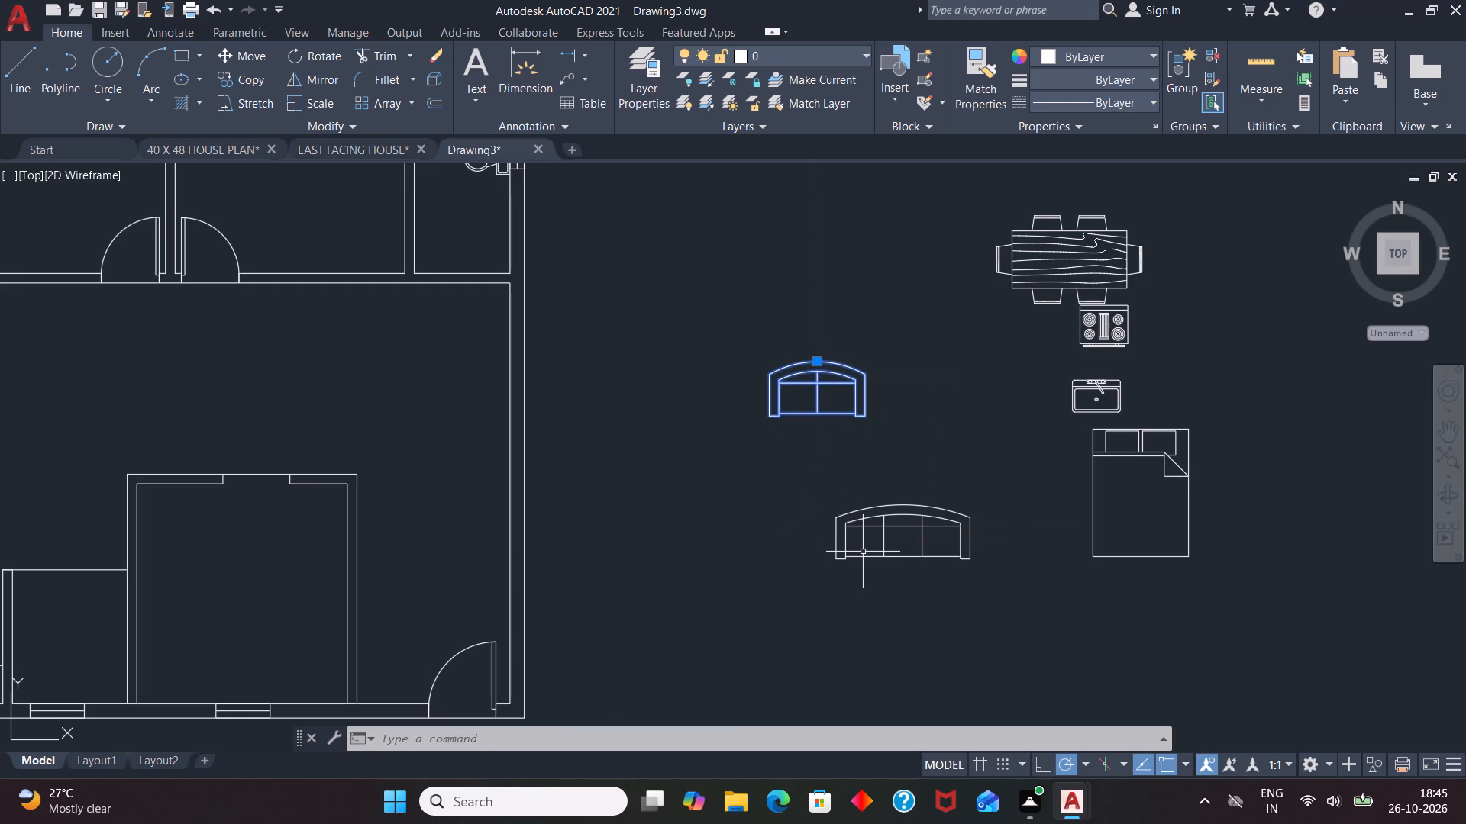
key(Escape)
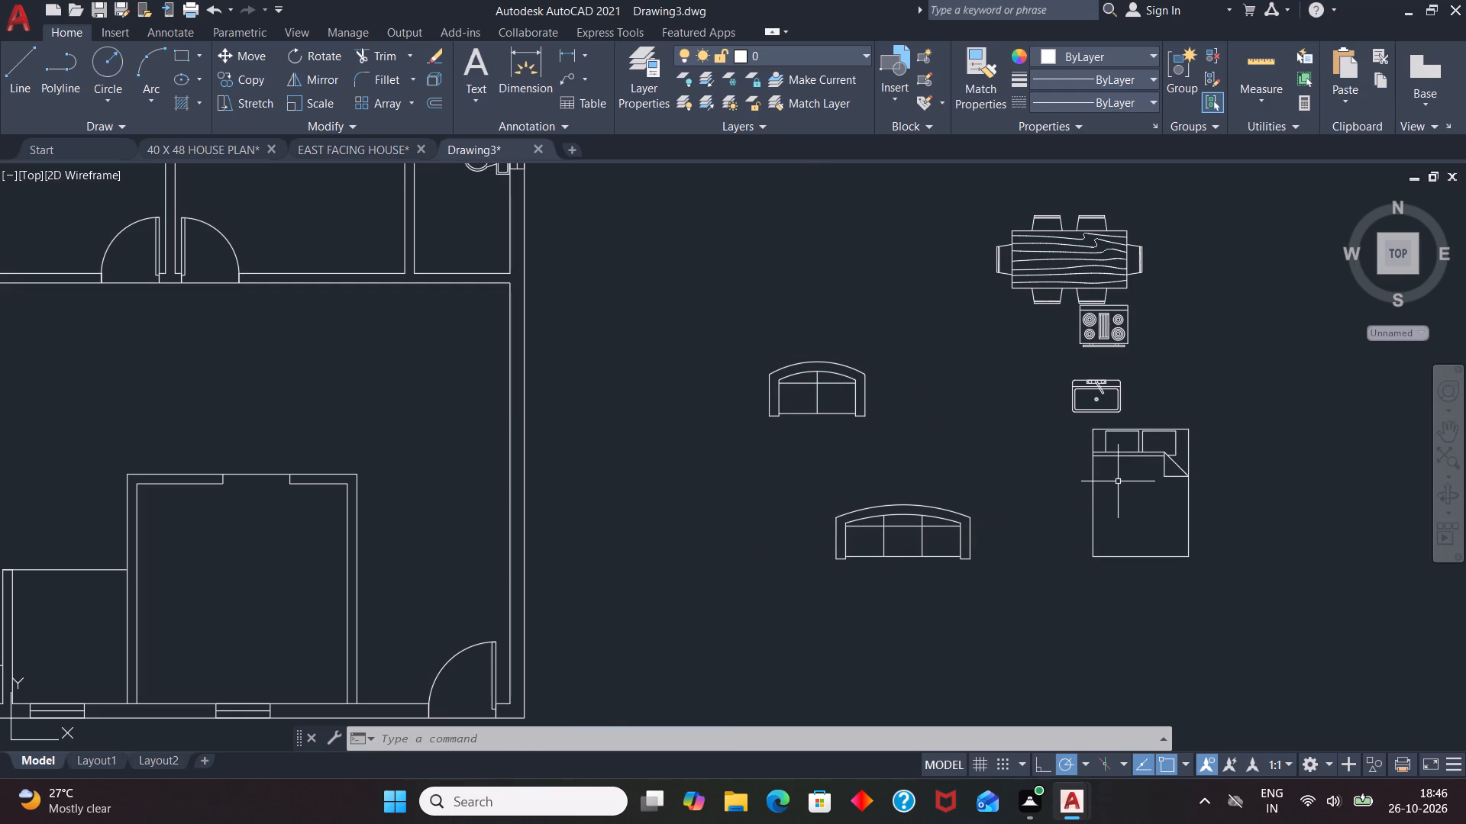
Group the single sink with its faucet into one object.
click(1092, 384)
click(1082, 394)
click(1070, 394)
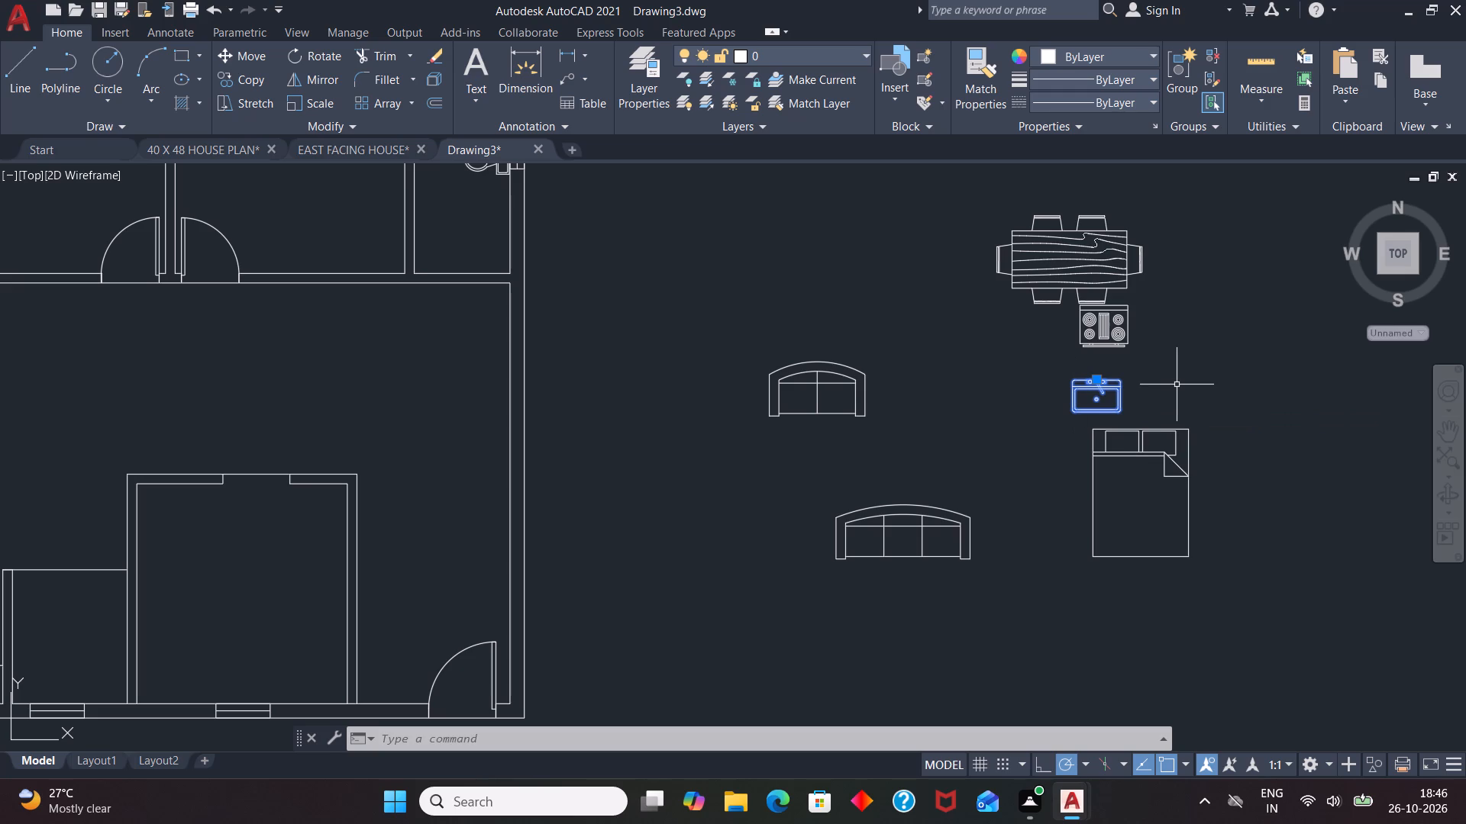
key(g)
key(Return)
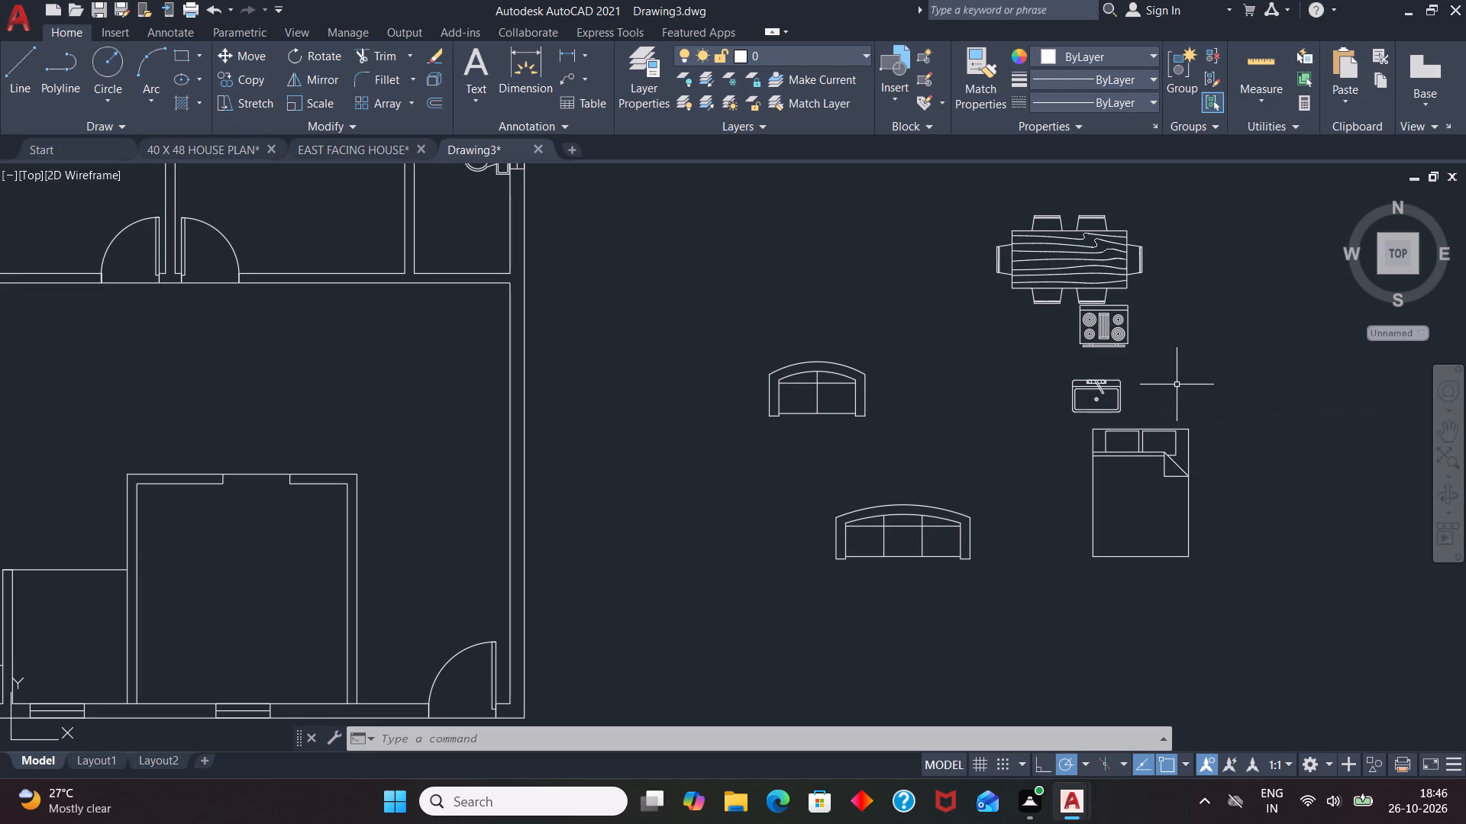
Rotate the sink and faucet group 180° so the faucet edge faces down.
click(1103, 390)
text(RO)
key(Return)
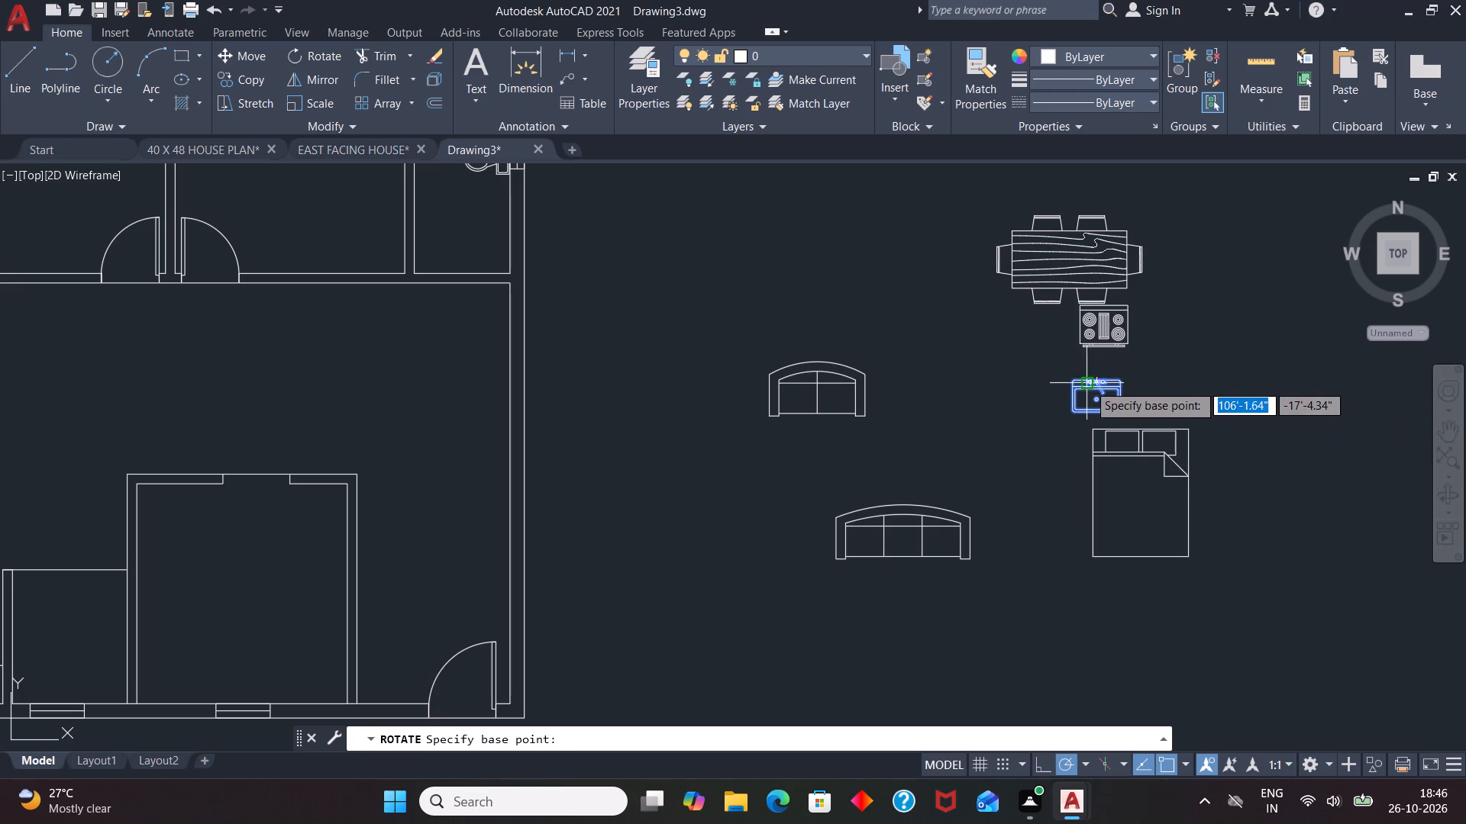
click(1112, 384)
click(1035, 384)
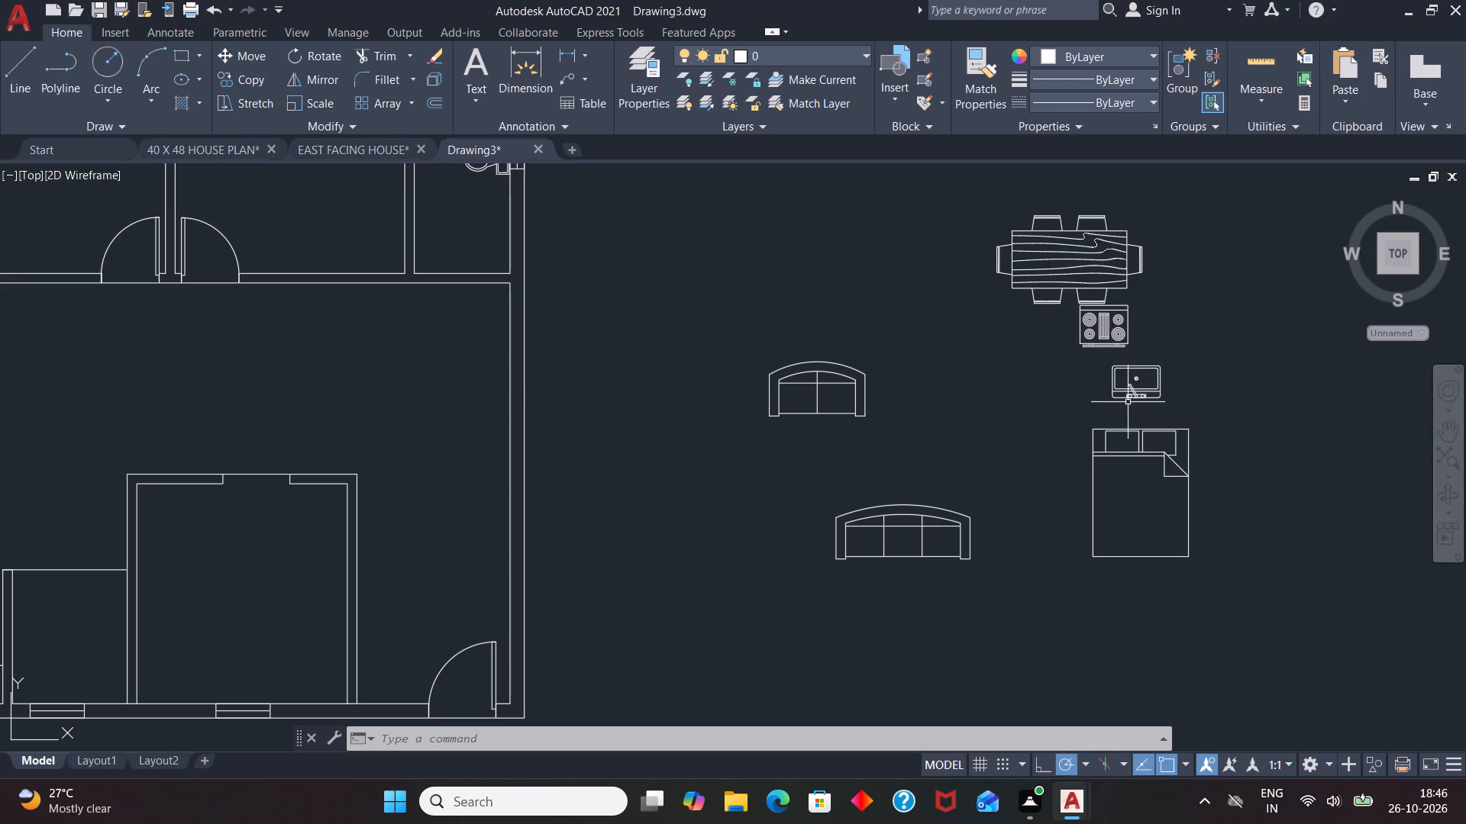
Move the sink group onto the plan's lower-left counter, near the partition, with its faucet edge toward the bottom outer wall.
click(1129, 397)
scroll(1203, 375, down, 1)
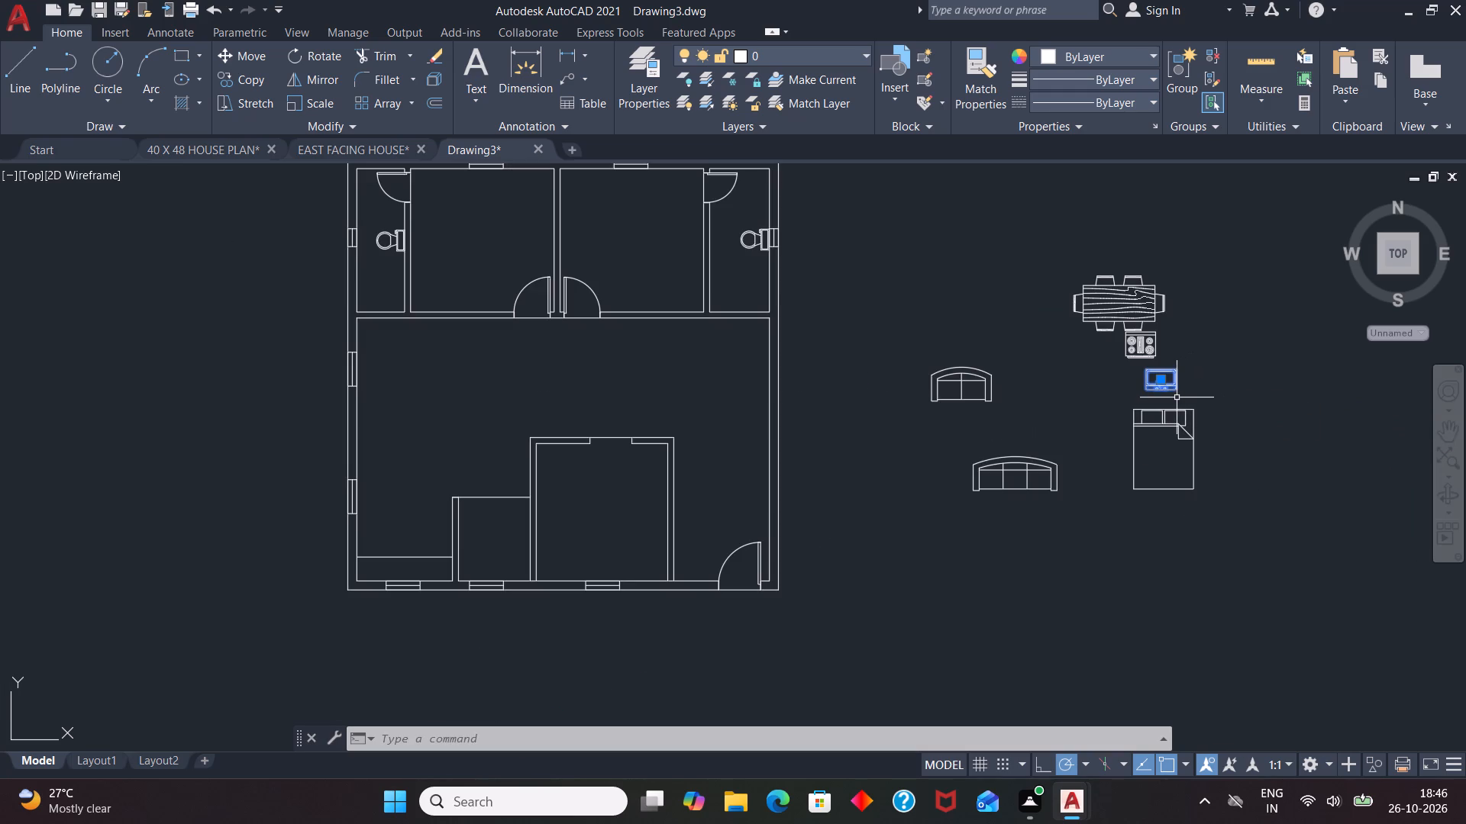
key(m)
key(Return)
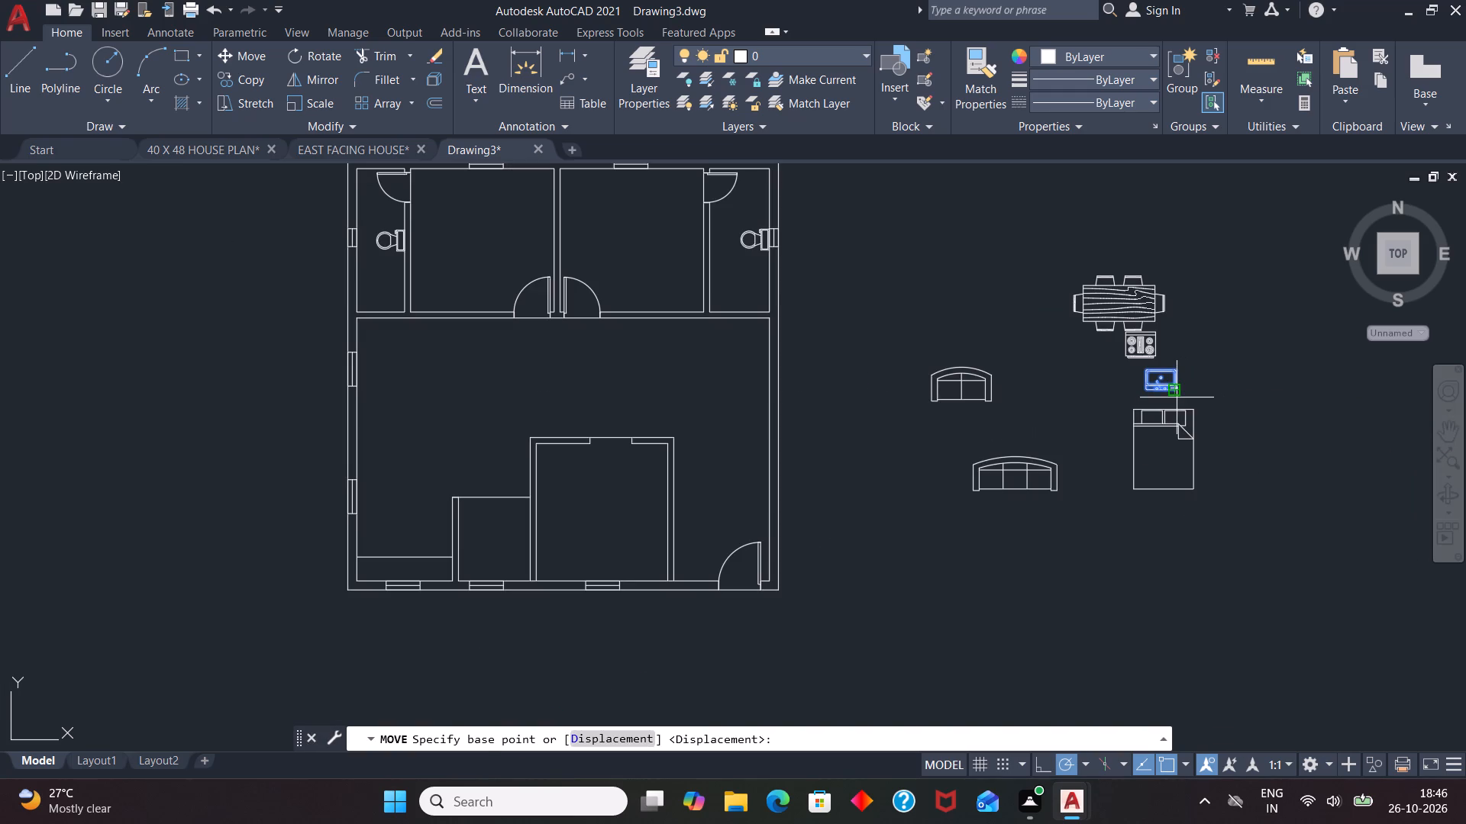
click(1177, 398)
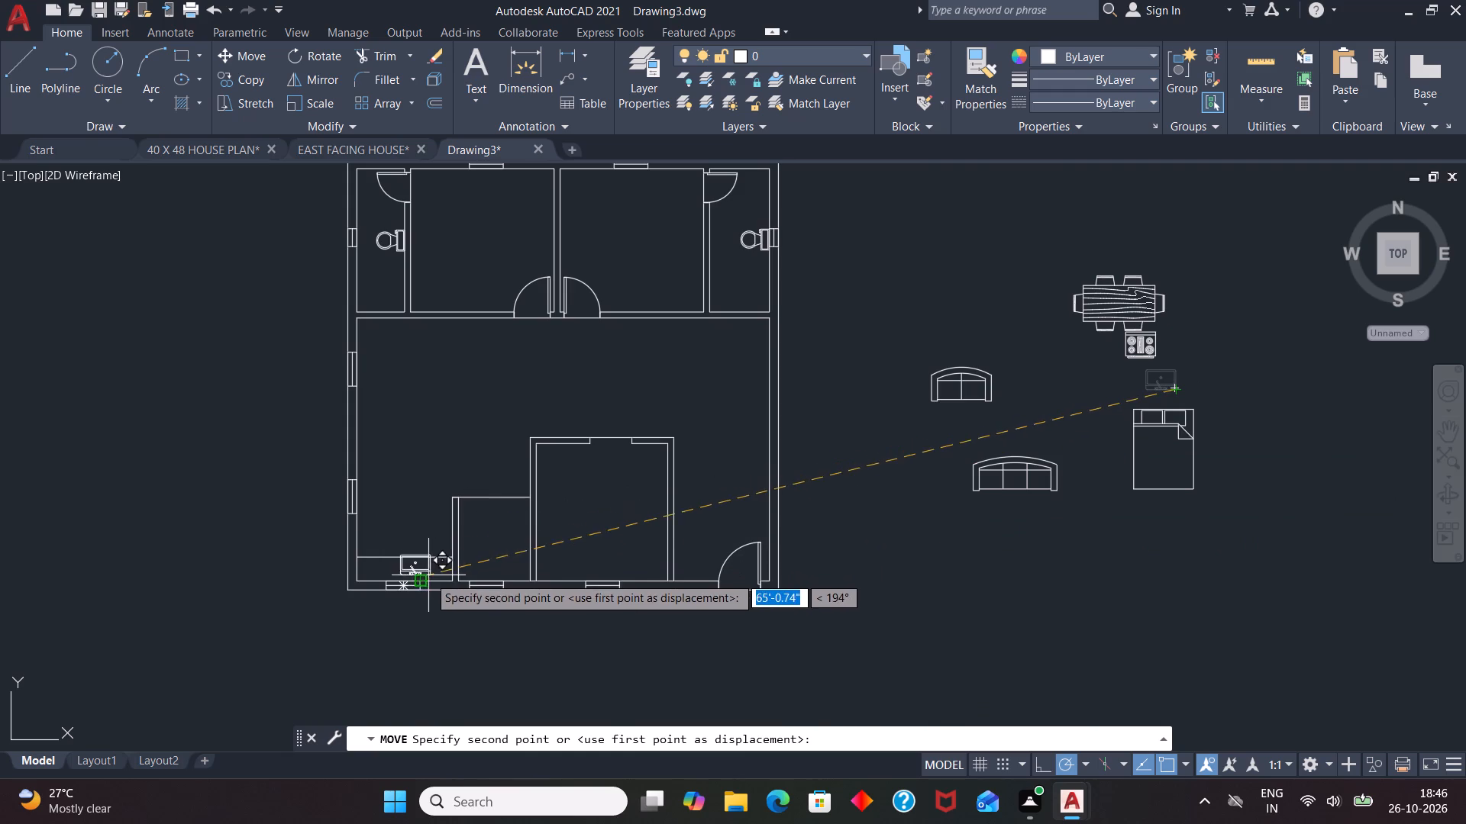
scroll(428, 576, up, 5)
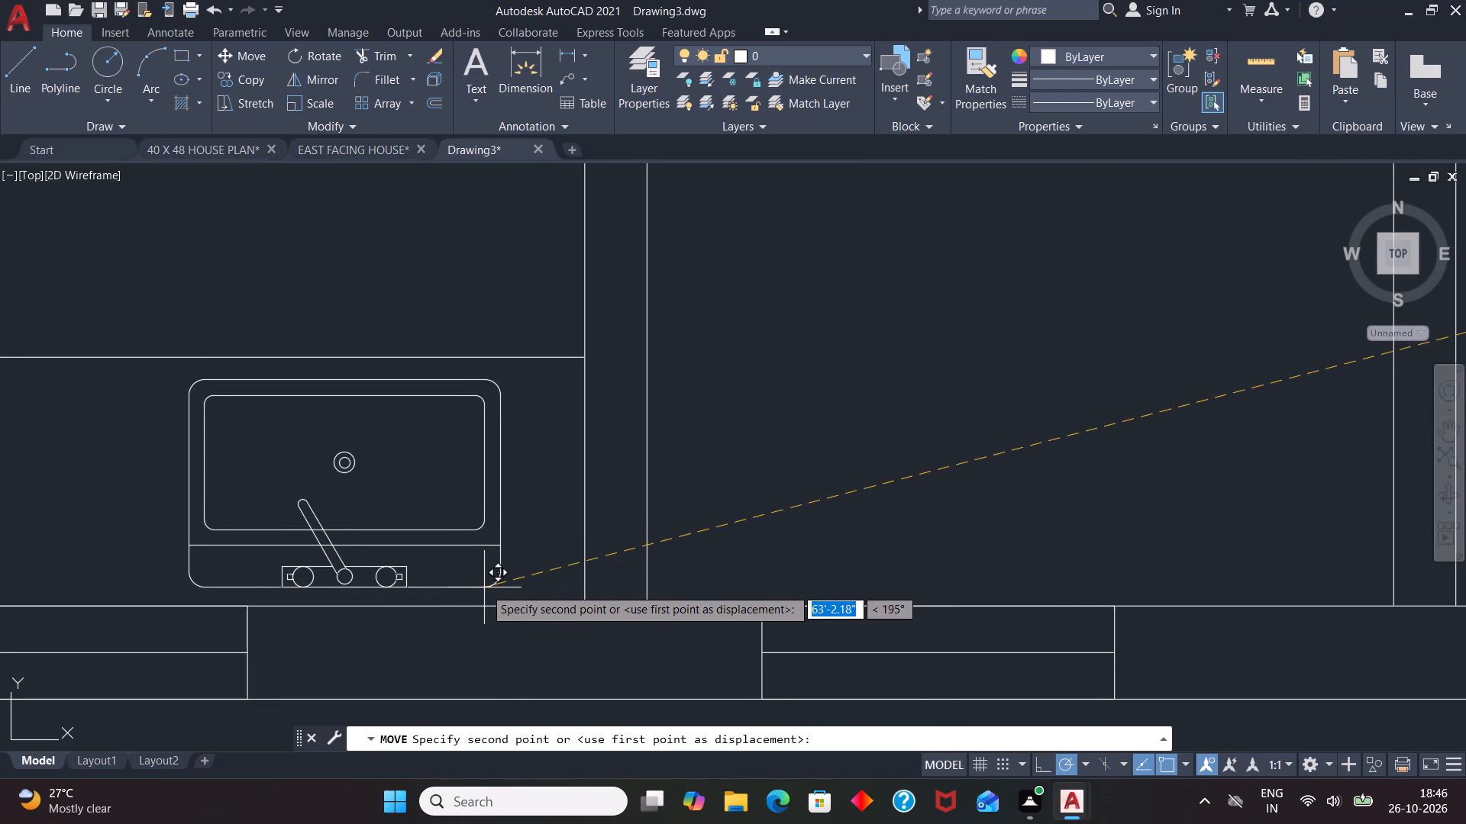
click(505, 583)
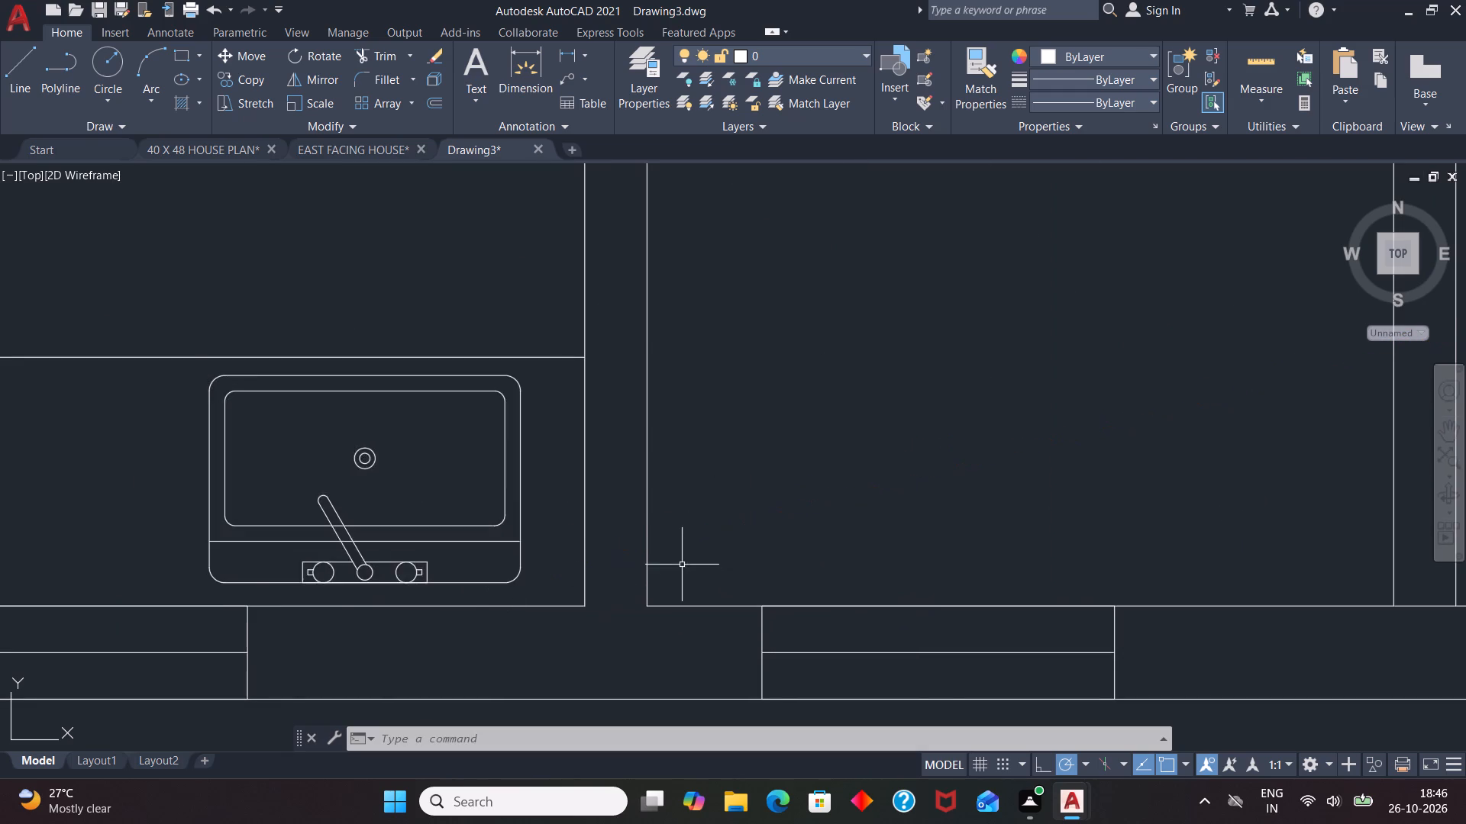
Rotate the range-oven 180° about the middle of its right edge so its front faces up.
scroll(680, 563, down, 3)
scroll(520, 513, down, 1)
scroll(844, 509, down, 2)
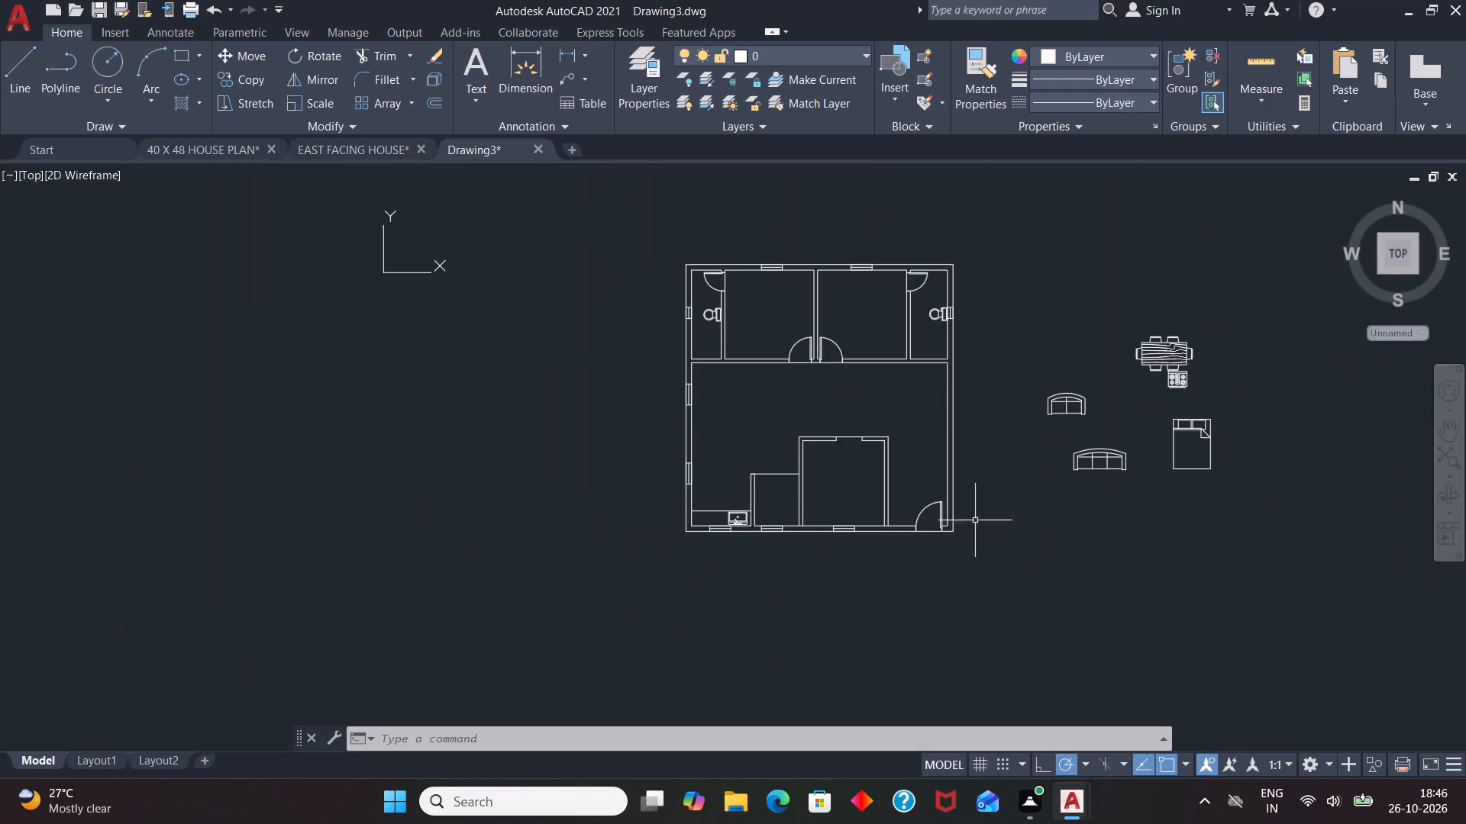
click(1174, 386)
scroll(1185, 373, up, 3)
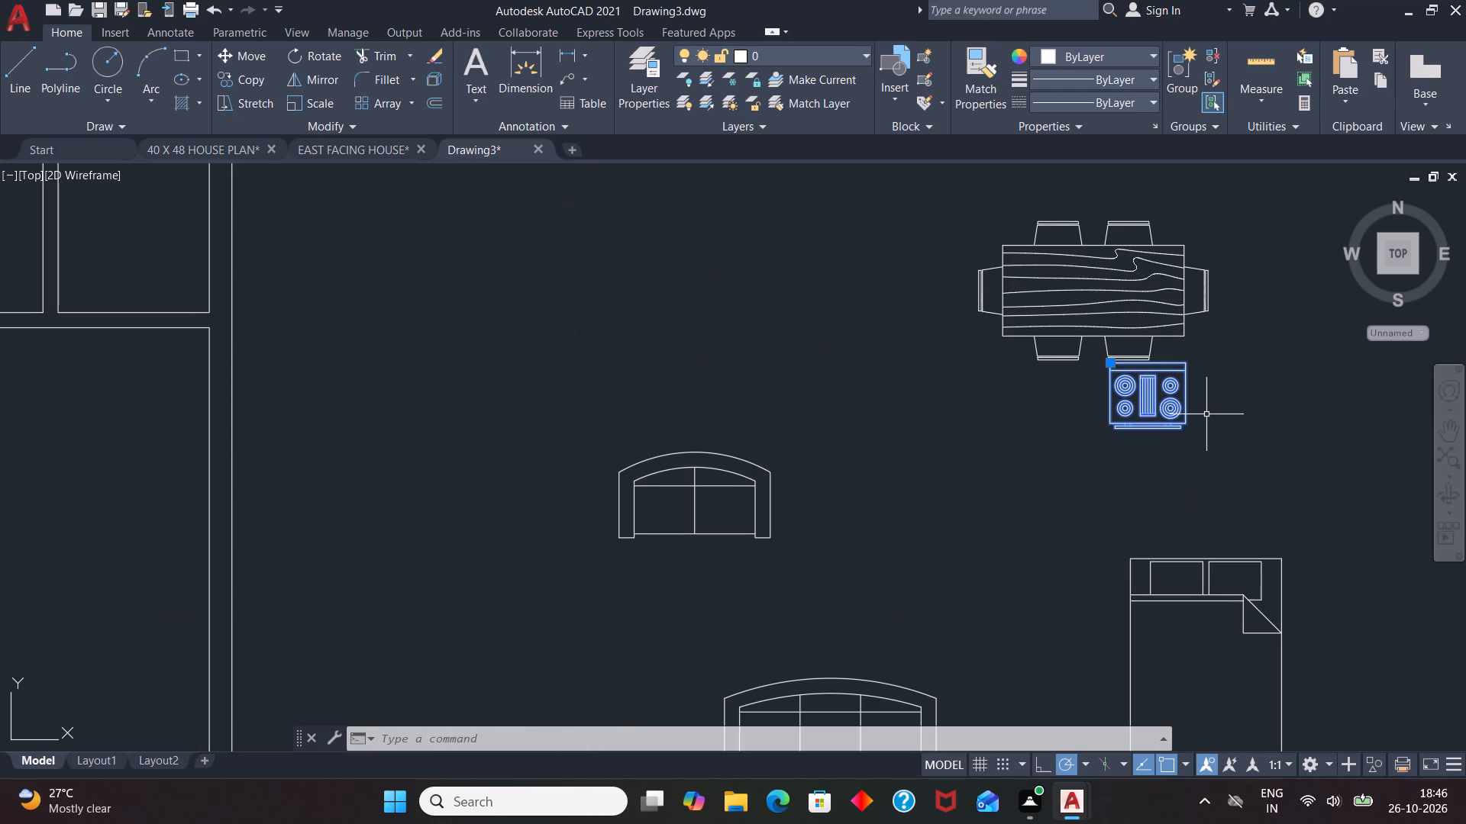
text(RO)
key(Return)
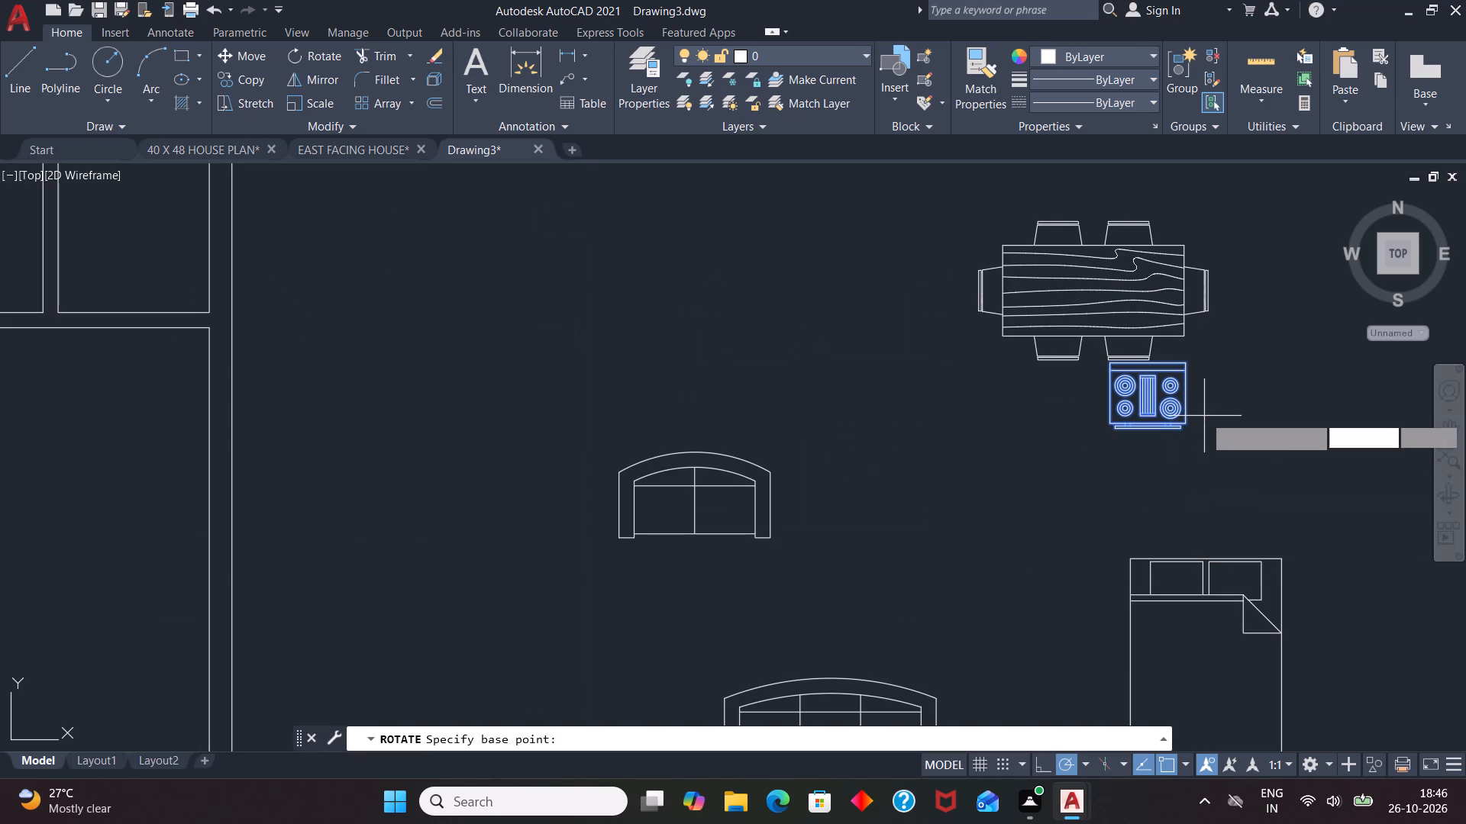
click(1195, 383)
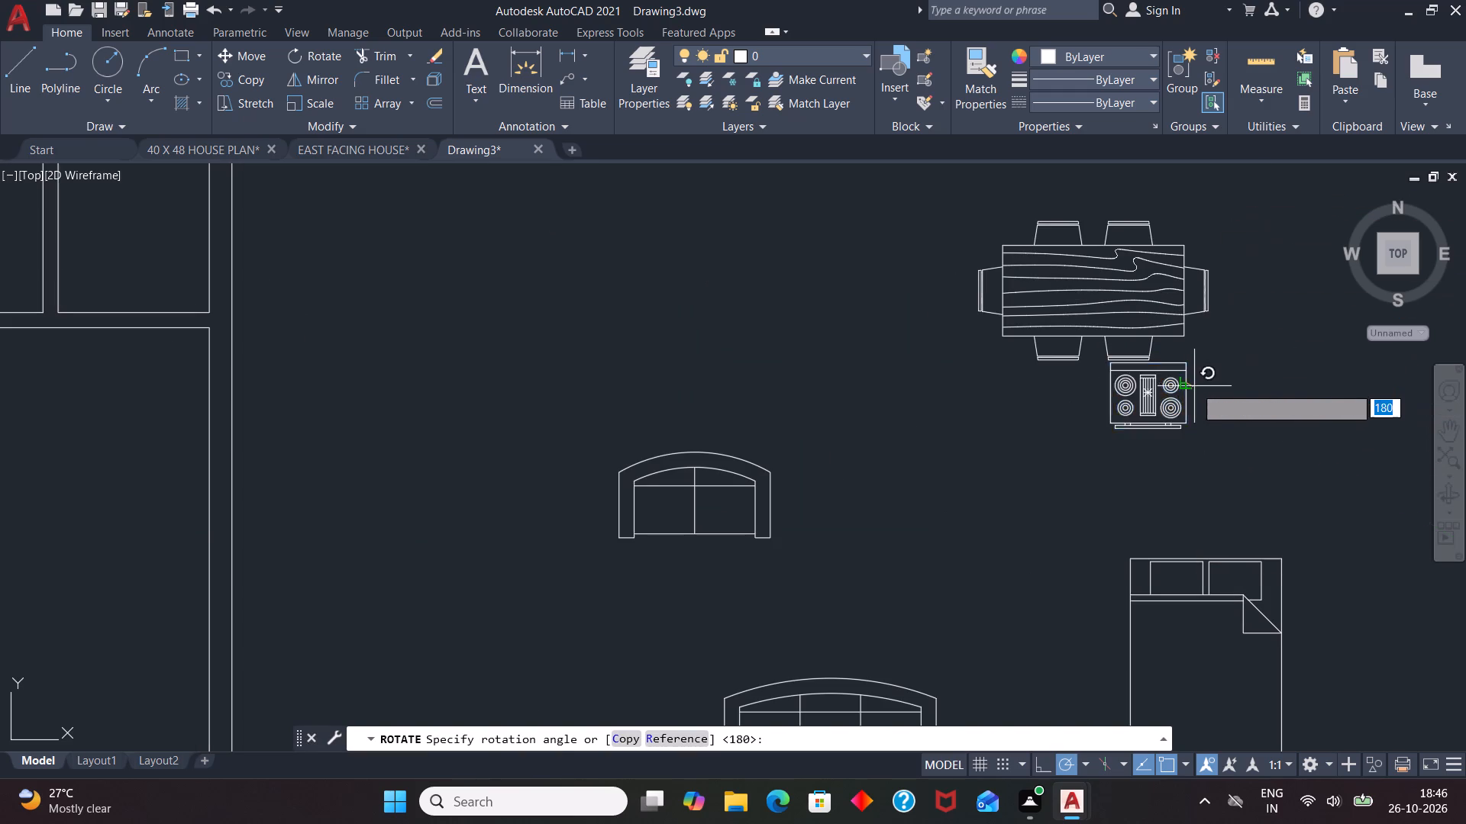
click(1094, 380)
click(1206, 356)
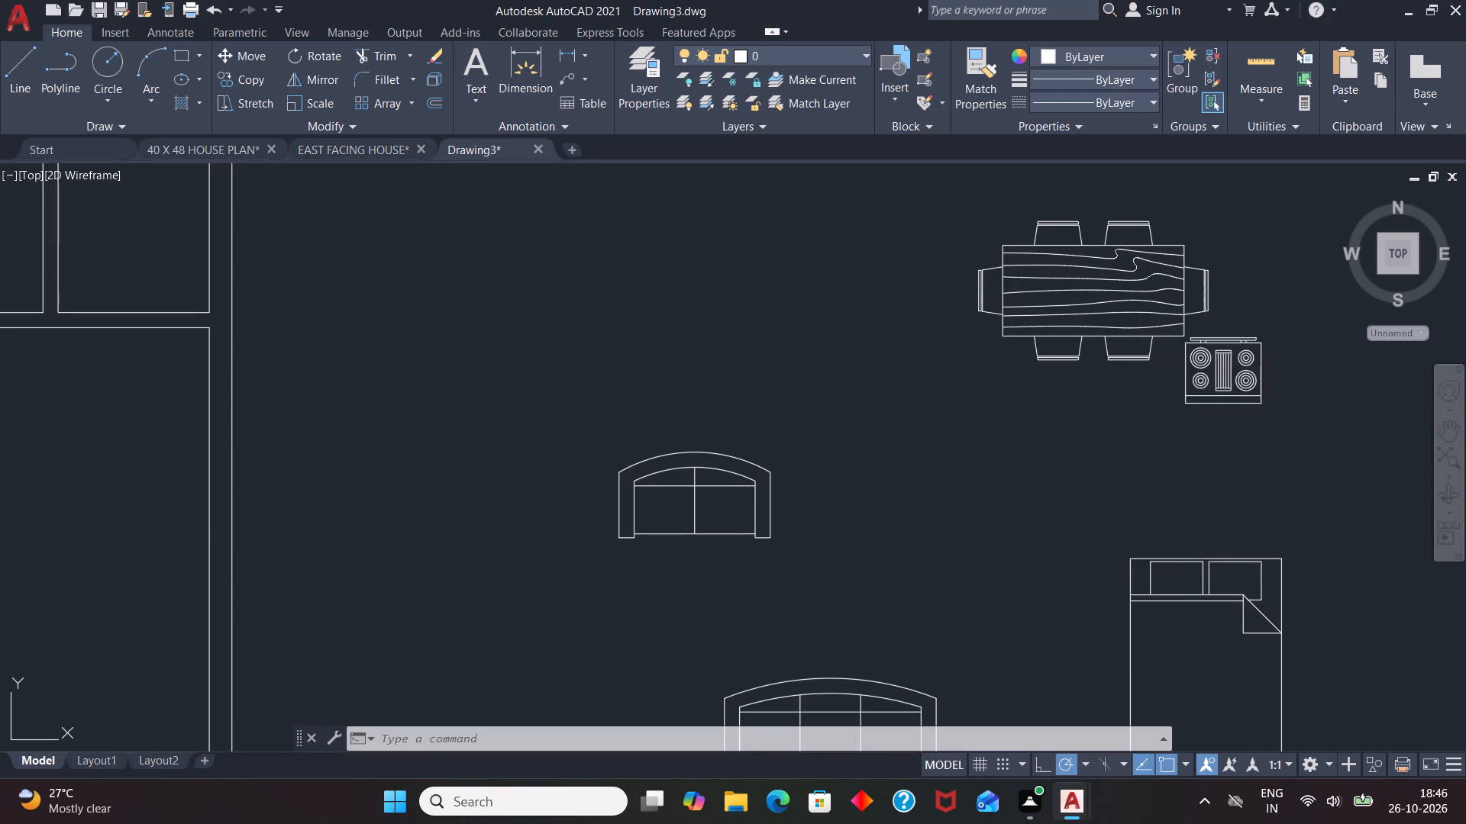
Move the range-oven onto the plan's lower-left kitchen counter, beside the sink on the outer-wall side.
click(1265, 403)
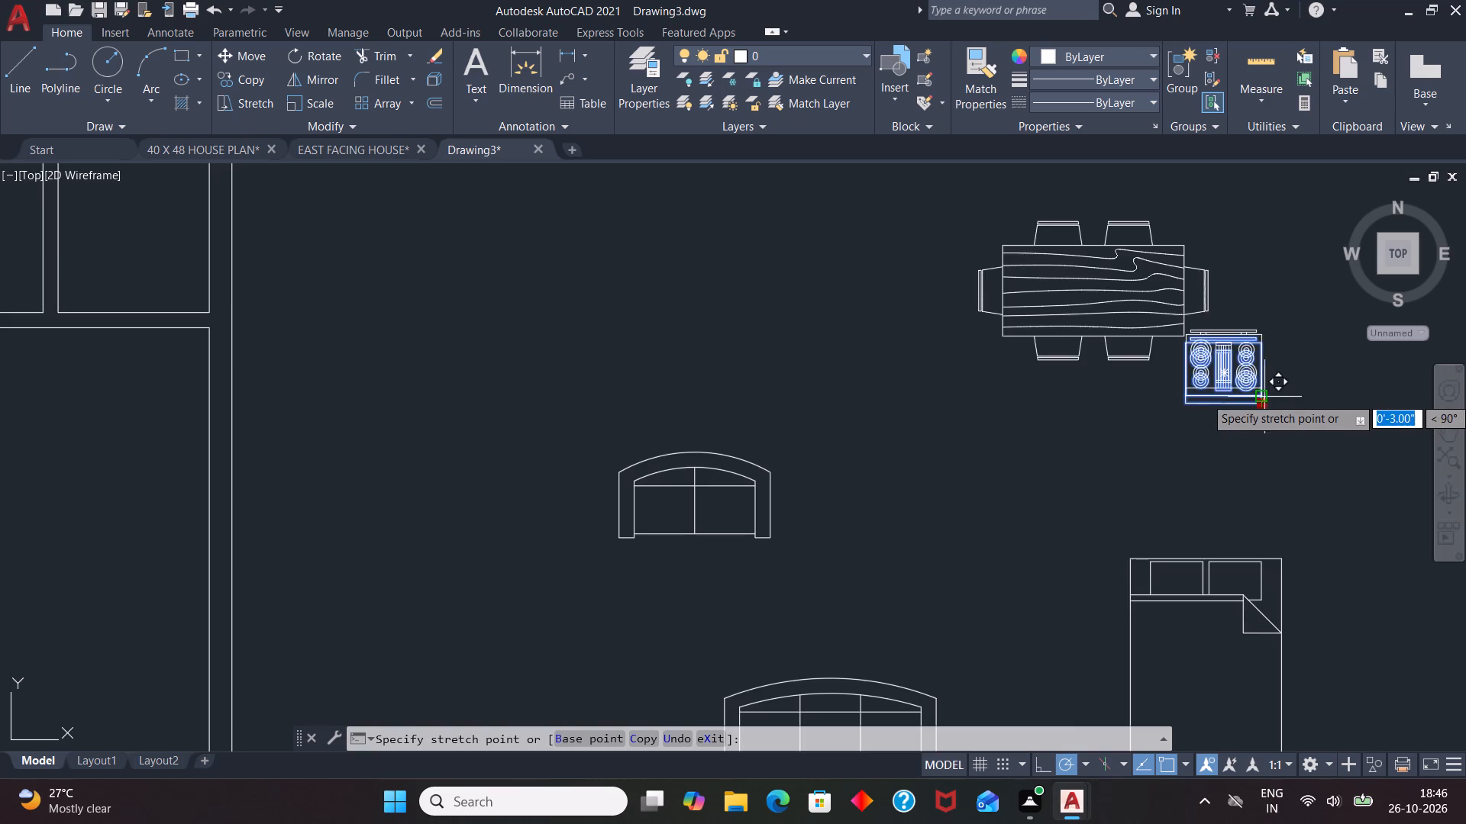
scroll(1264, 397, down, 2)
scroll(473, 643, up, 4)
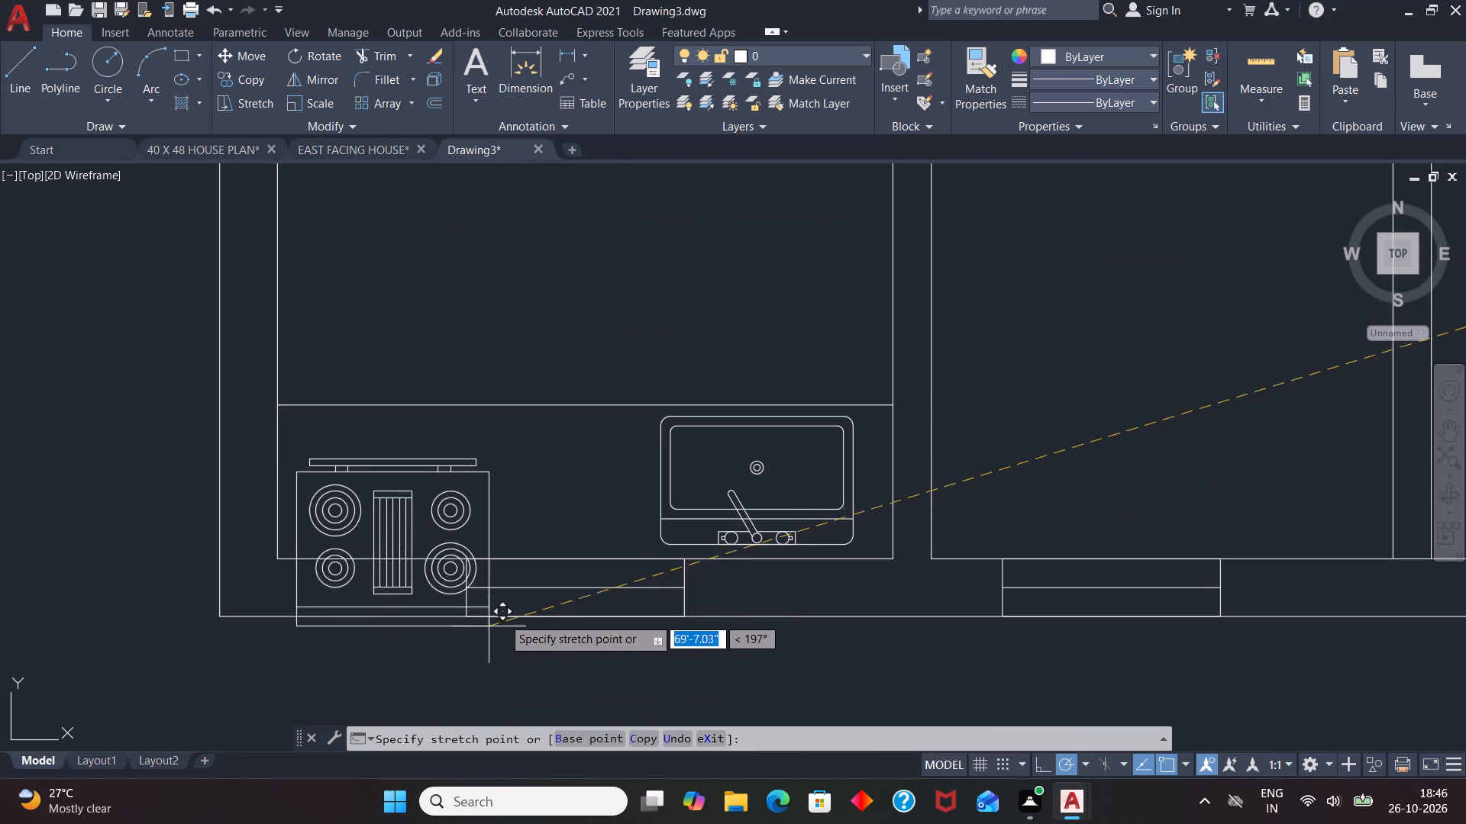
click(528, 584)
key(Escape)
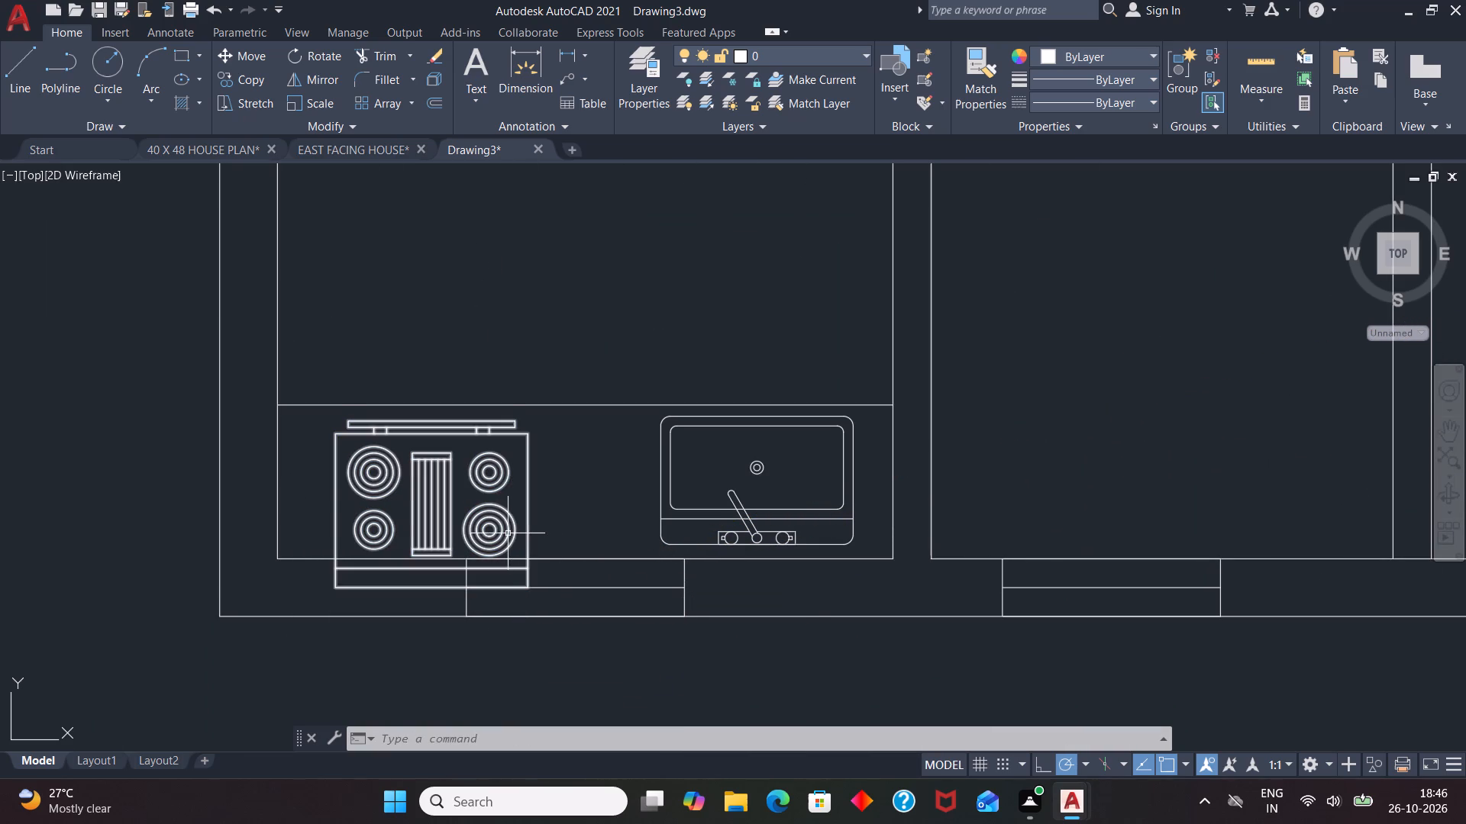
Scale the range-oven down to about two-thirds of its size, using its lower-right corner as base point.
click(508, 533)
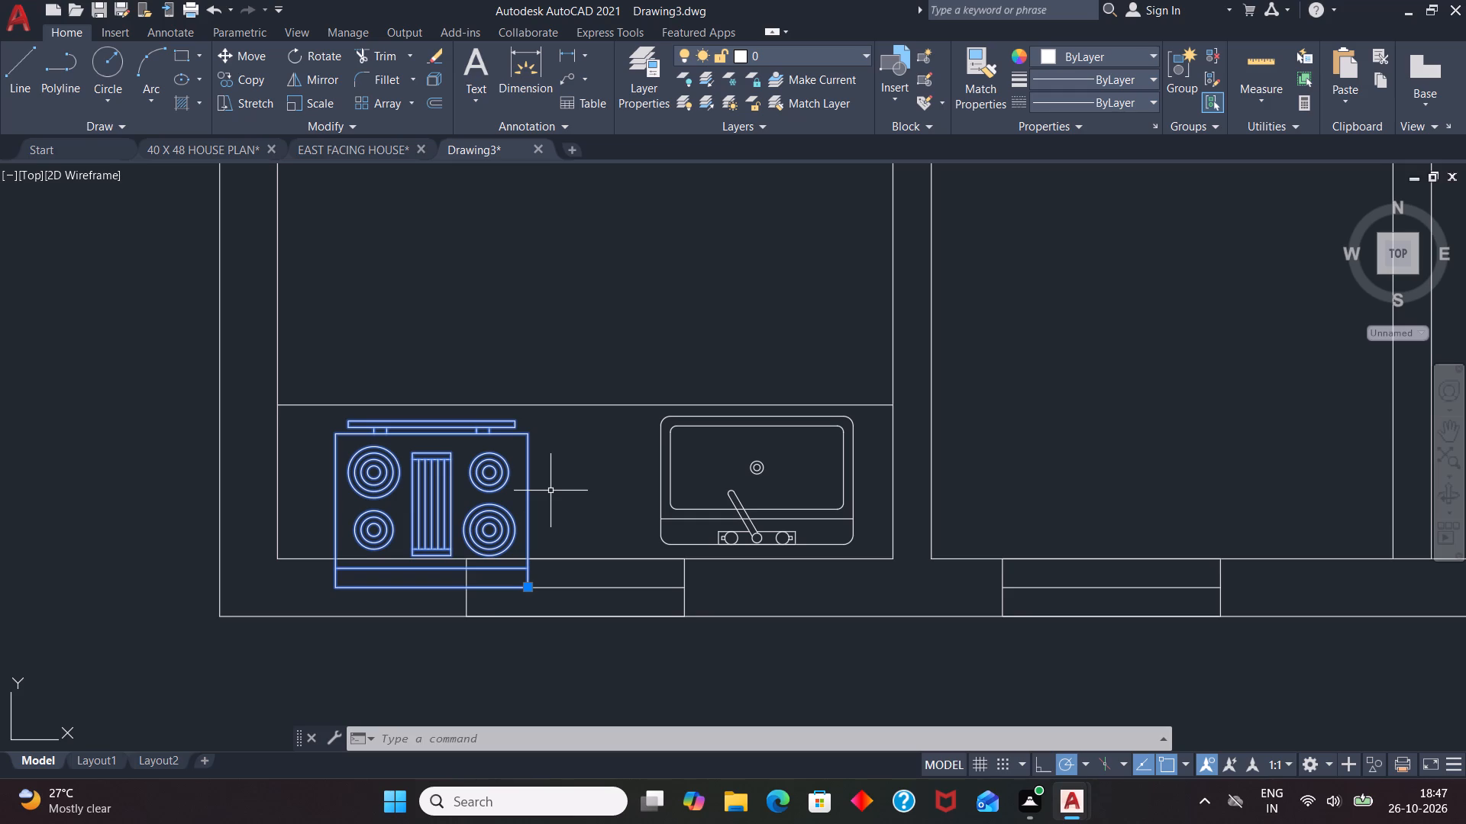
text(SC)
key(Return)
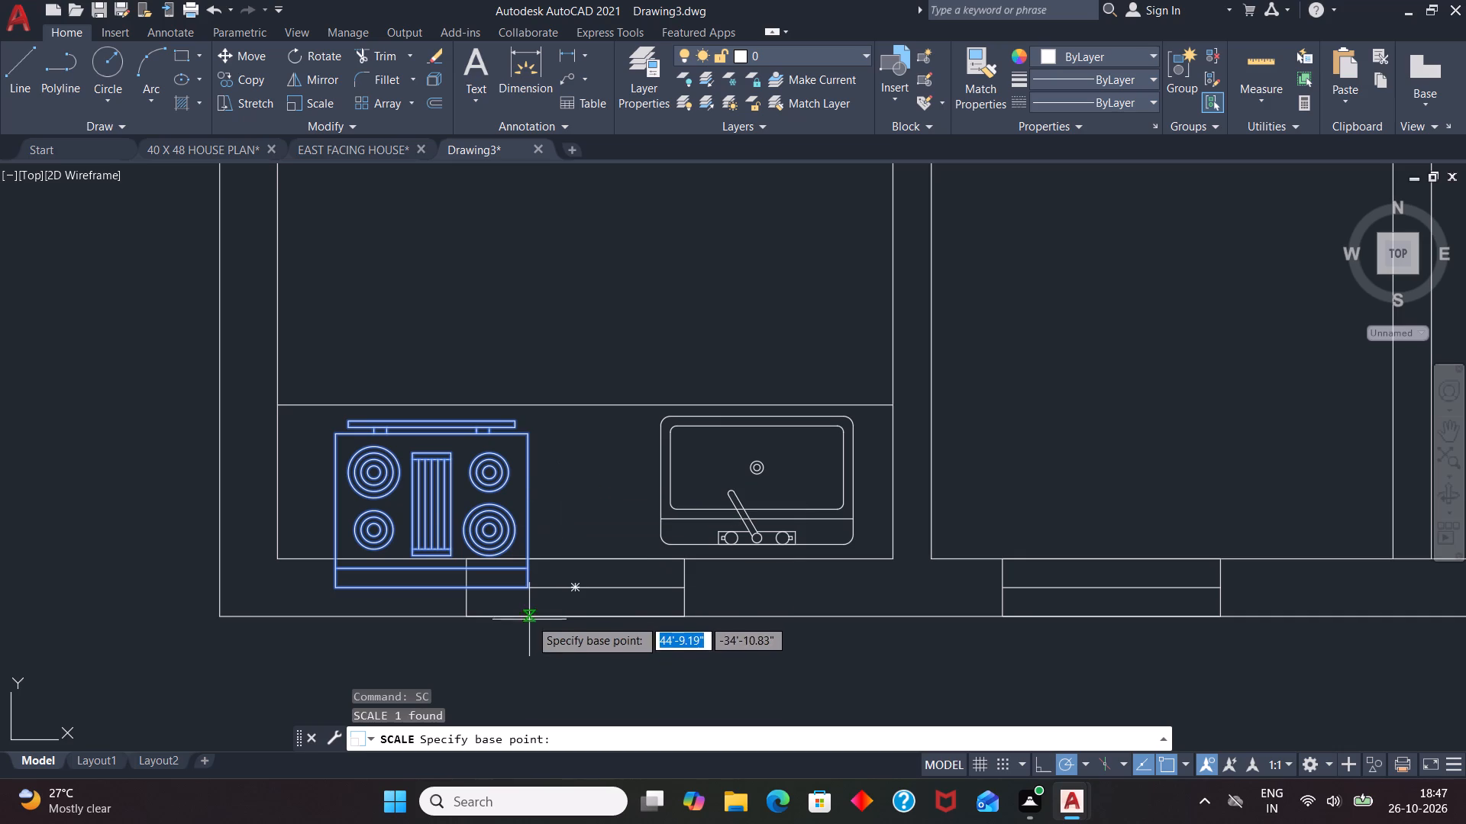
click(528, 587)
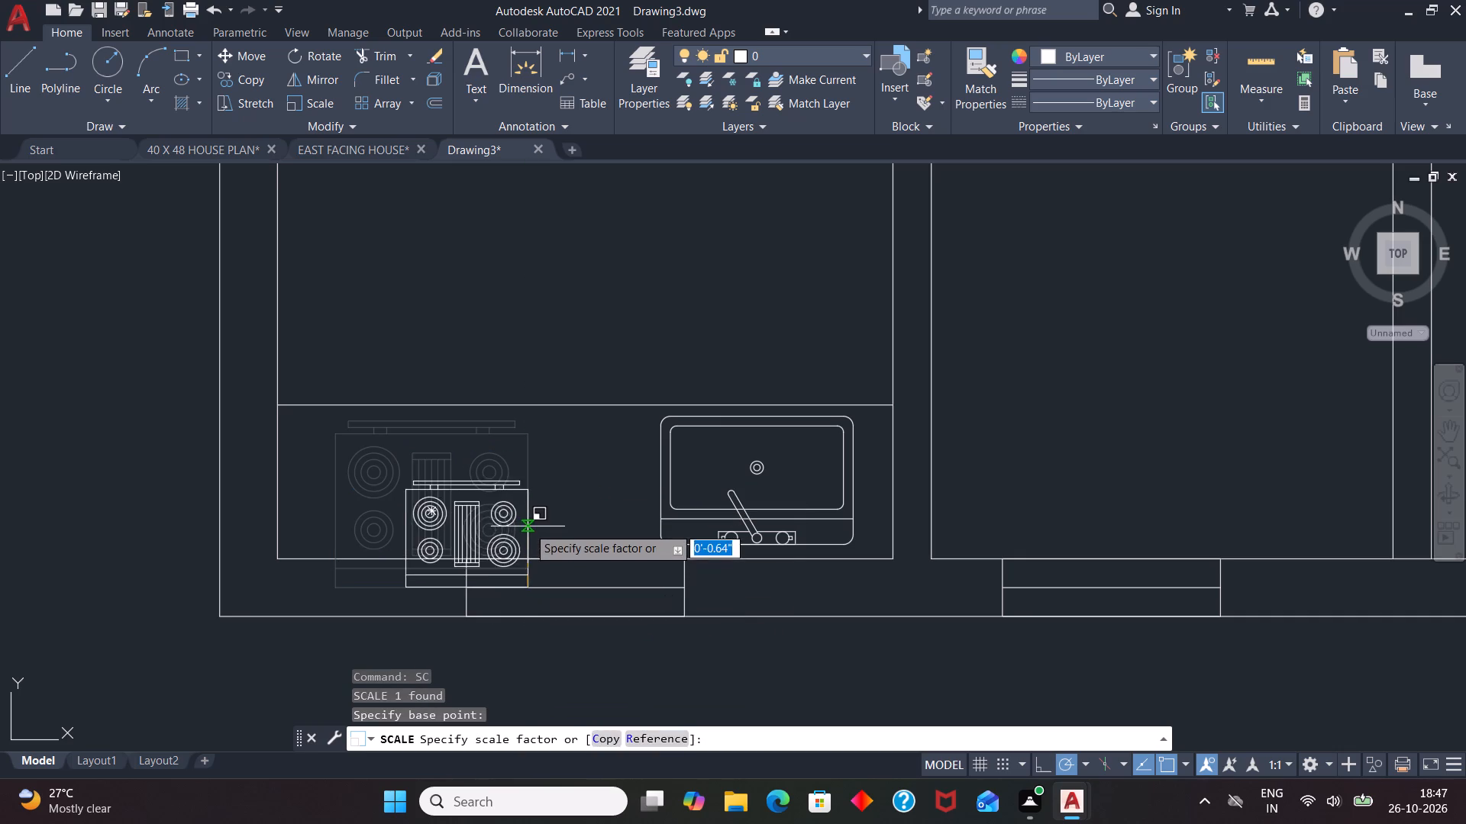
click(527, 523)
Move the reduced range-oven up and slightly left so it sits fully on the counter, clear of the bottom outer wall.
click(515, 488)
click(507, 485)
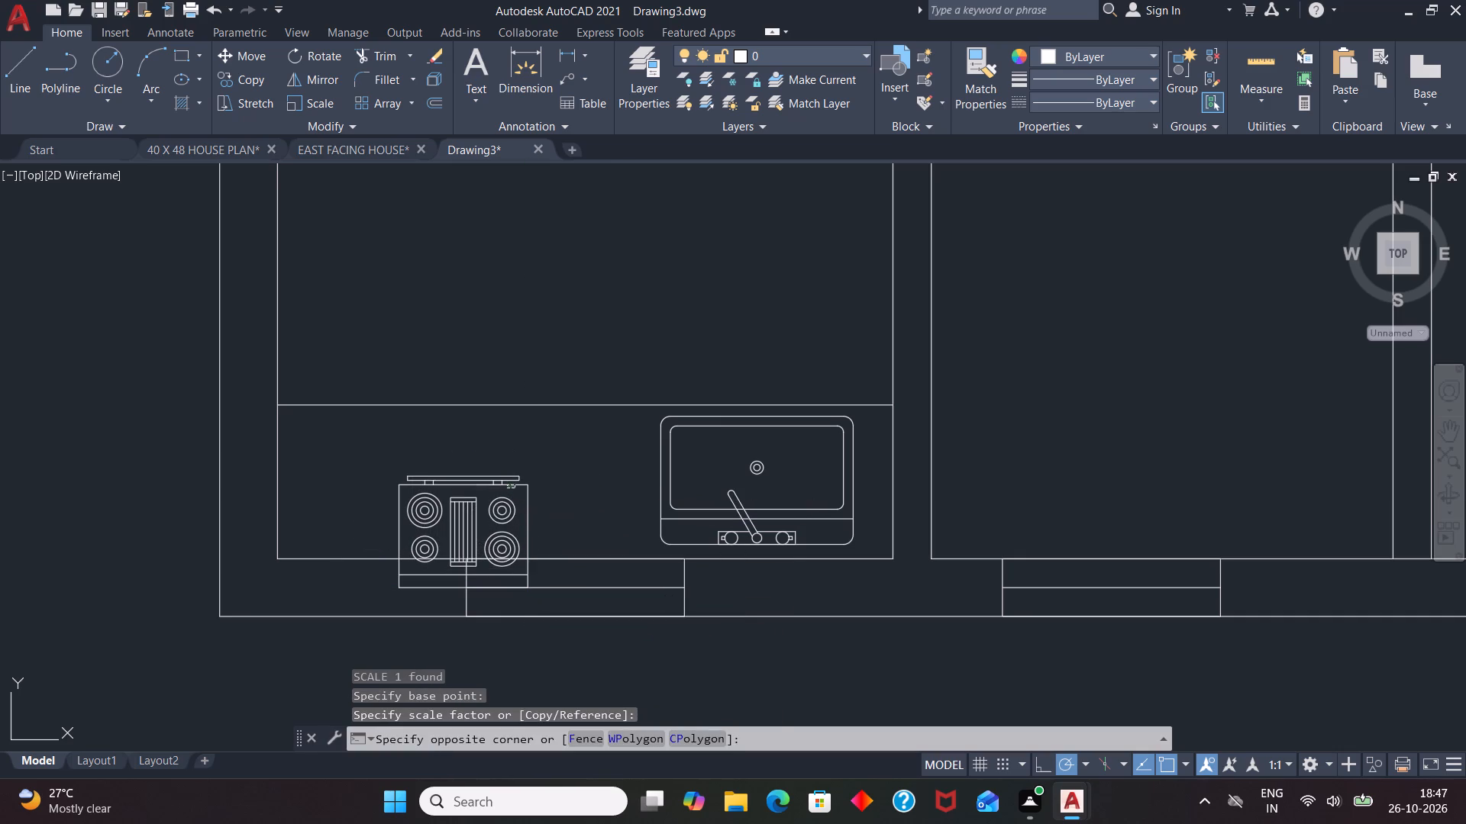
click(488, 475)
click(528, 590)
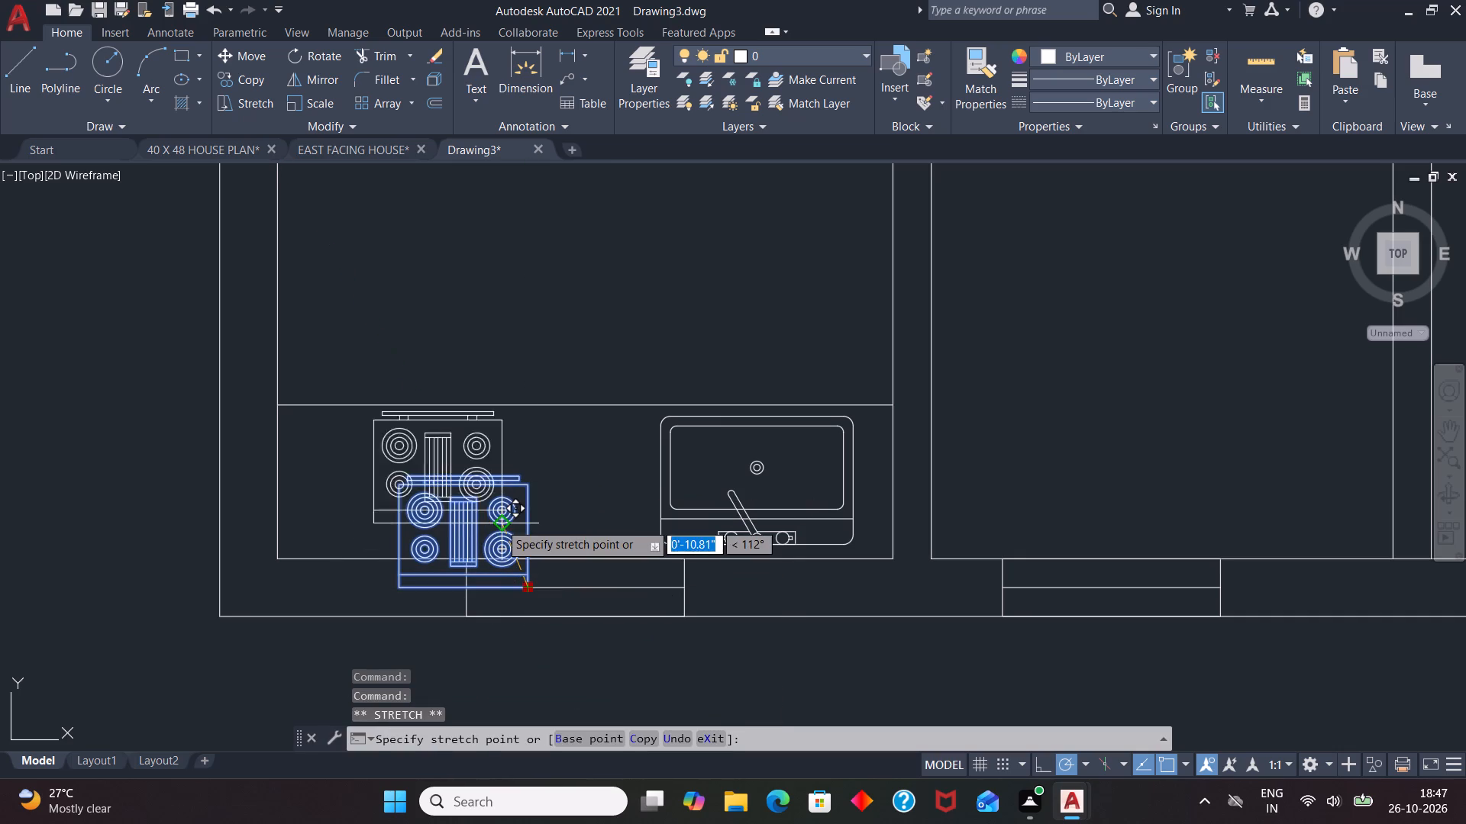
click(502, 530)
key(Escape)
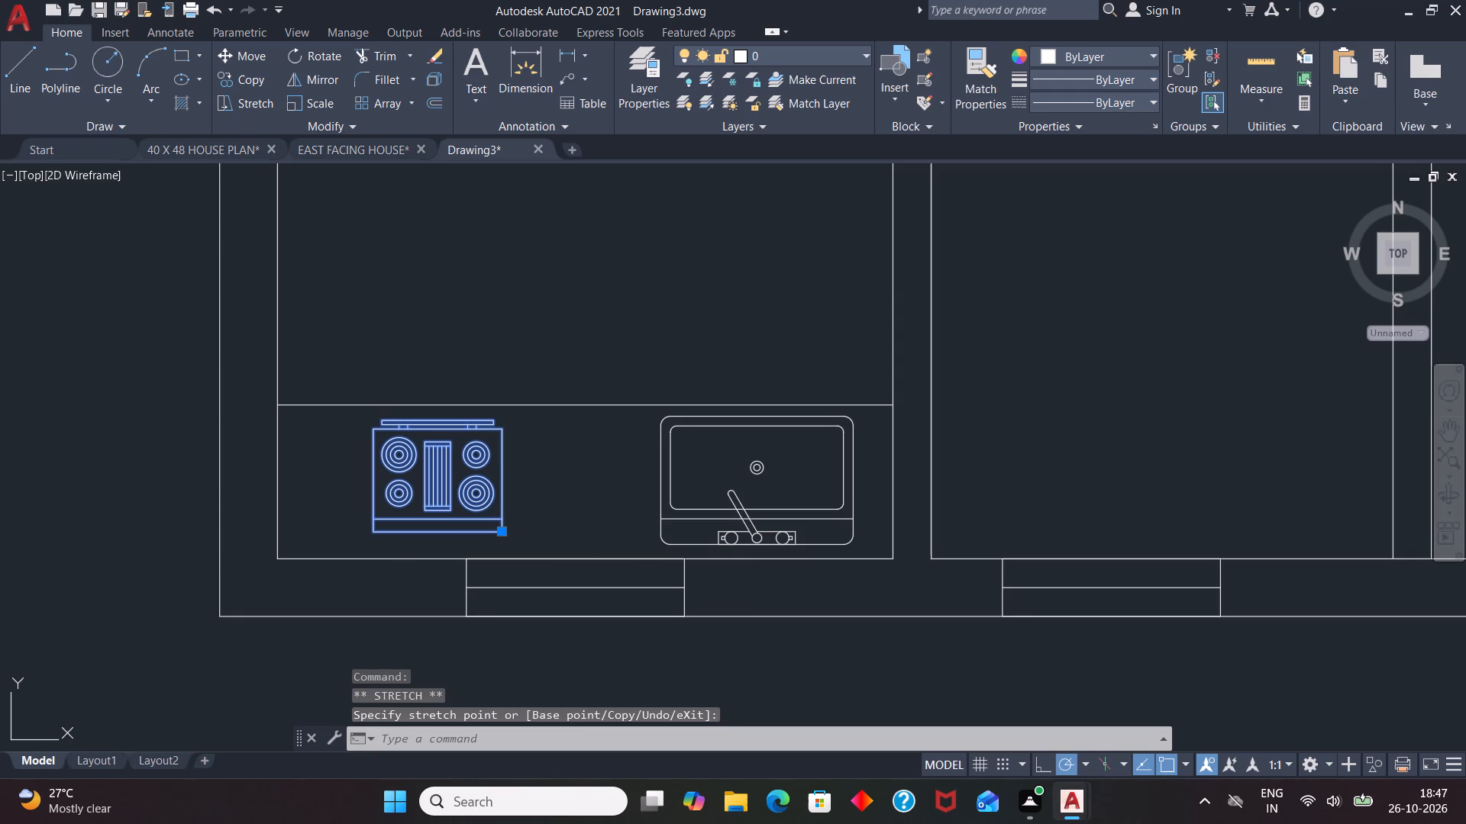
Rotate the six-seat dining table outside the plan 90° so its long side runs vertically.
scroll(576, 549, down, 2)
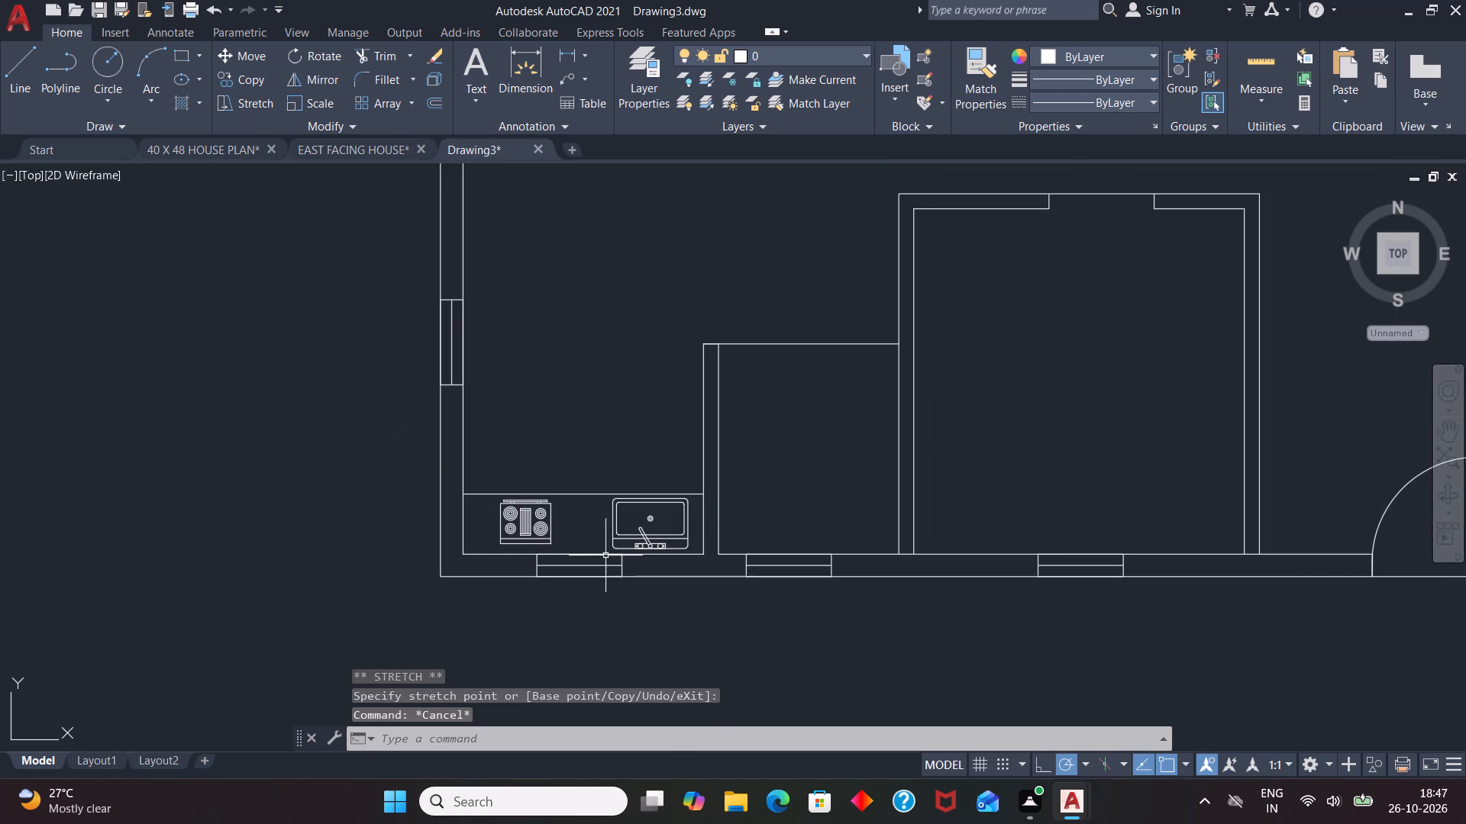
scroll(784, 502, down, 2)
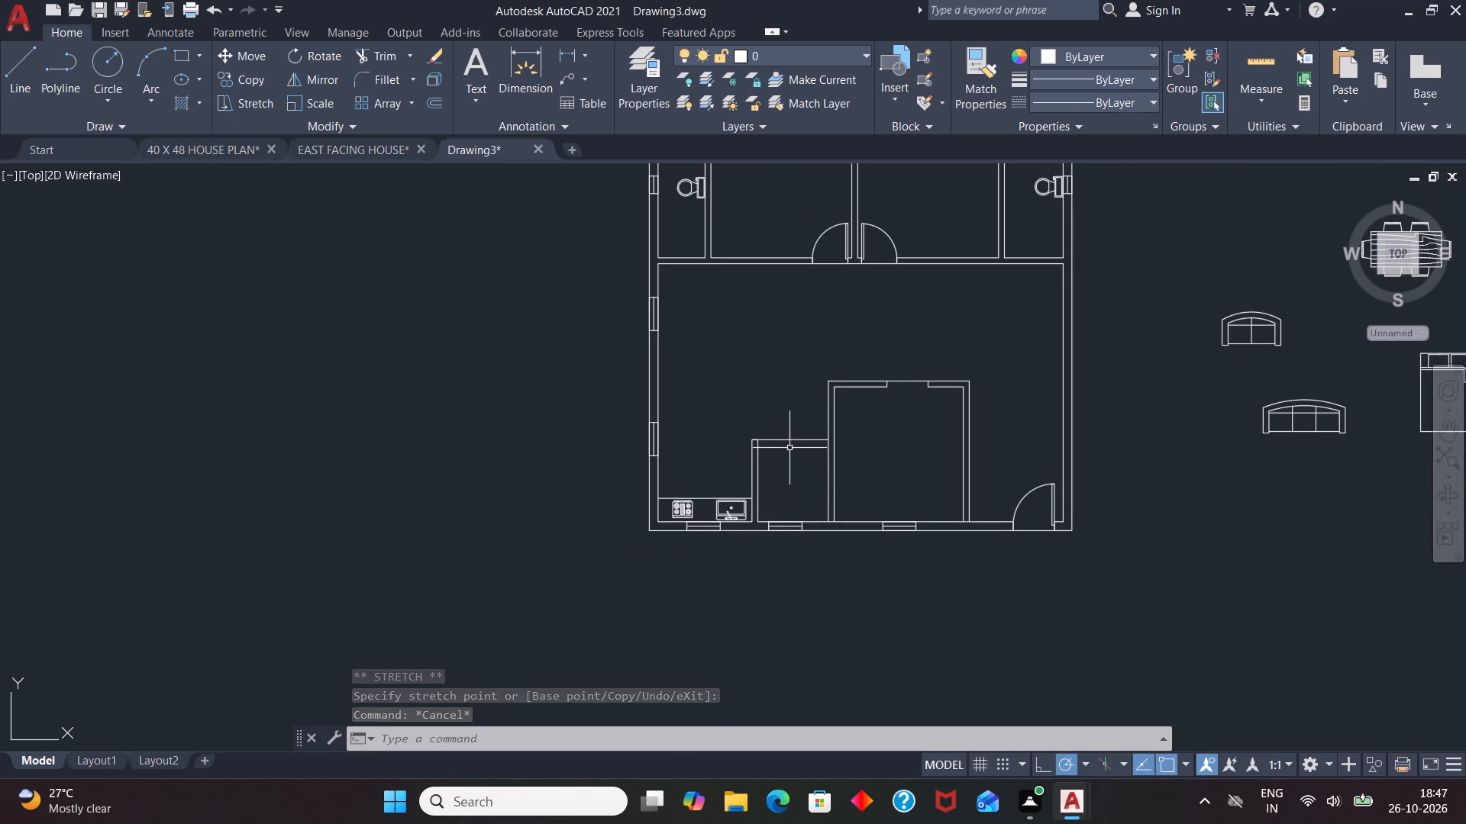
scroll(737, 430, down, 1)
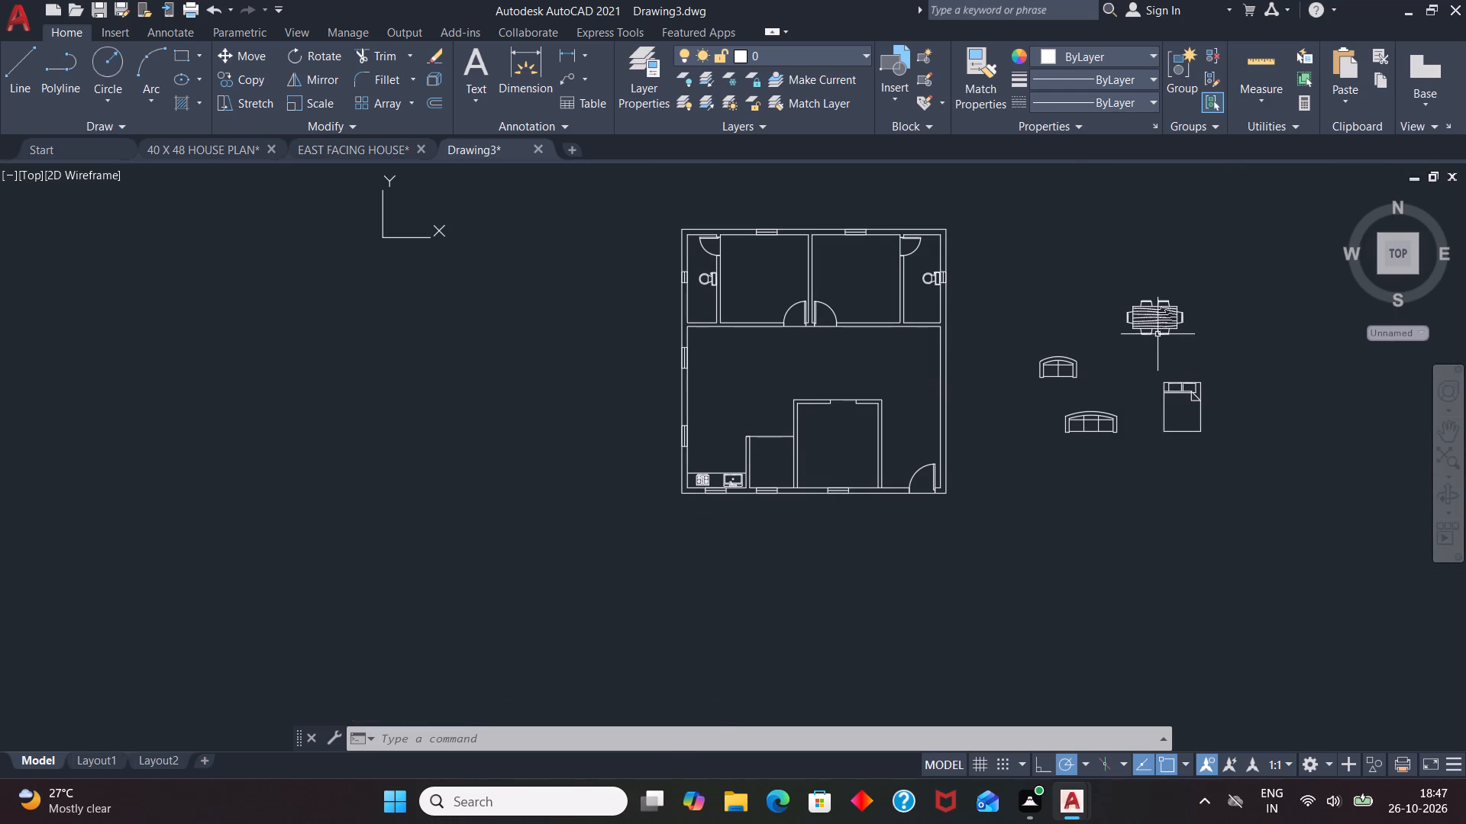
click(1156, 327)
text(RO)
key(Return)
click(1174, 325)
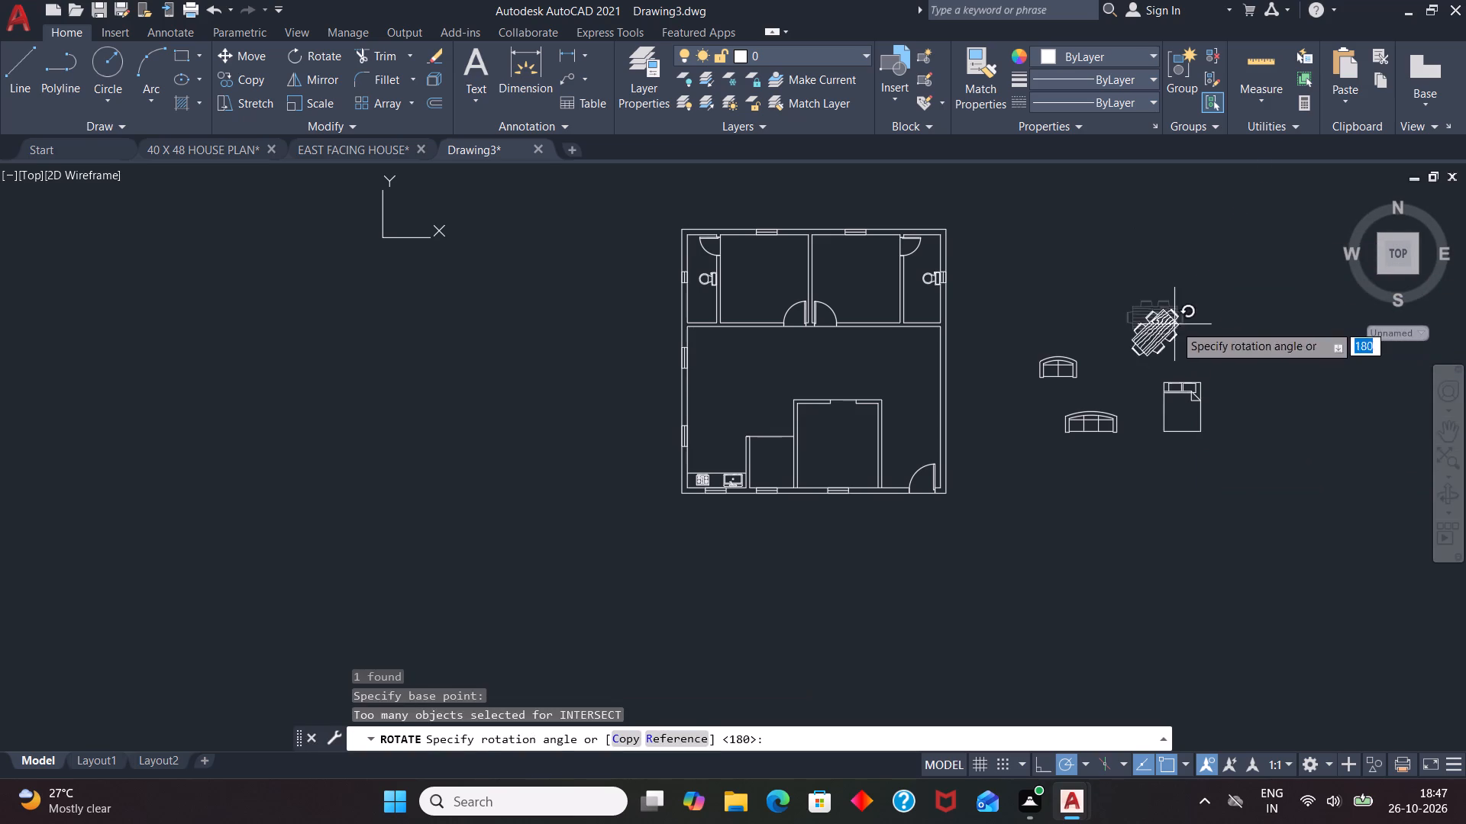
click(1174, 264)
Move the dining table into the large room, near the upper window of the left outer wall.
click(1167, 355)
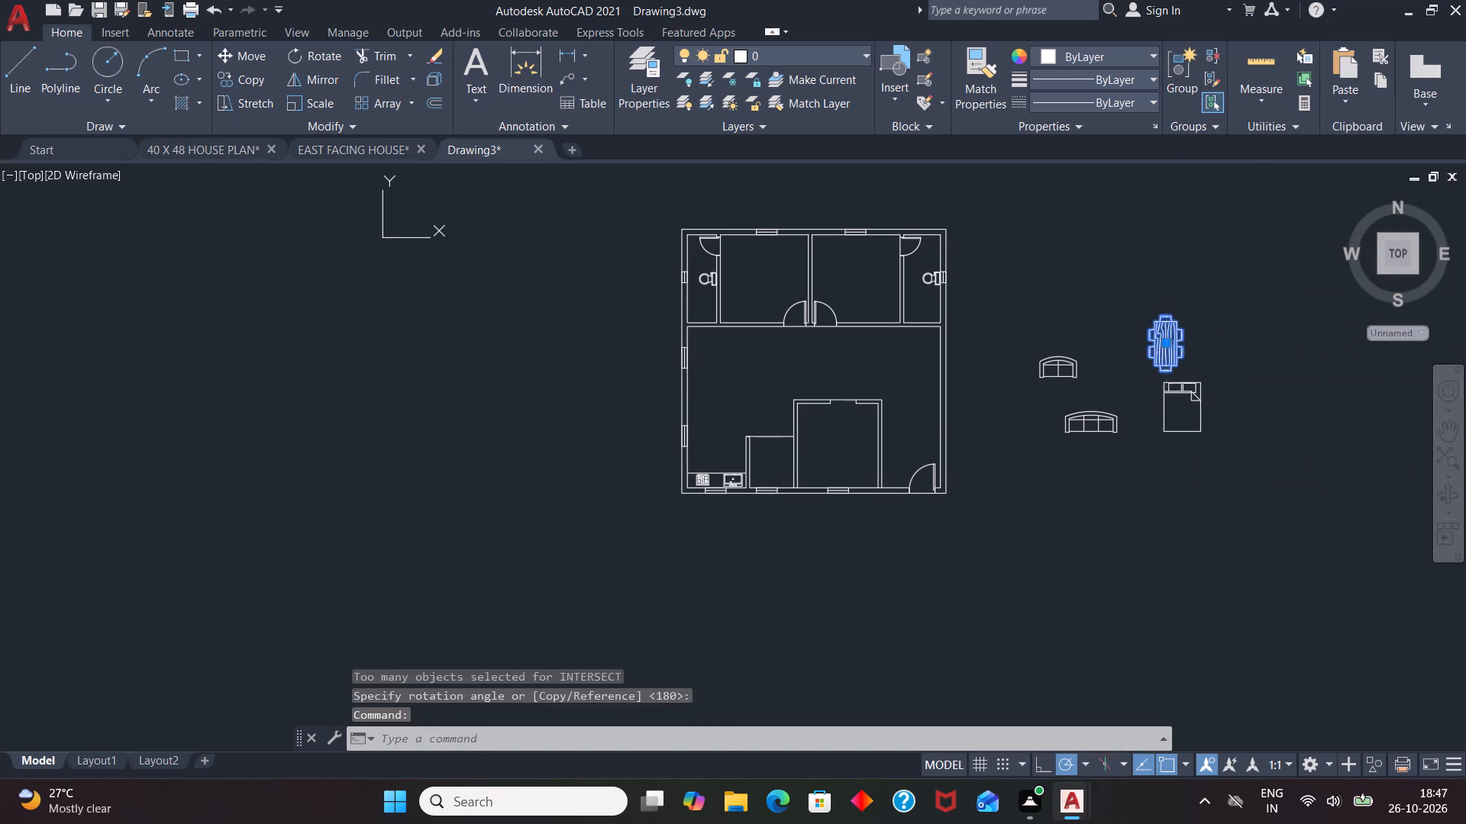
click(1169, 341)
scroll(728, 363, up, 2)
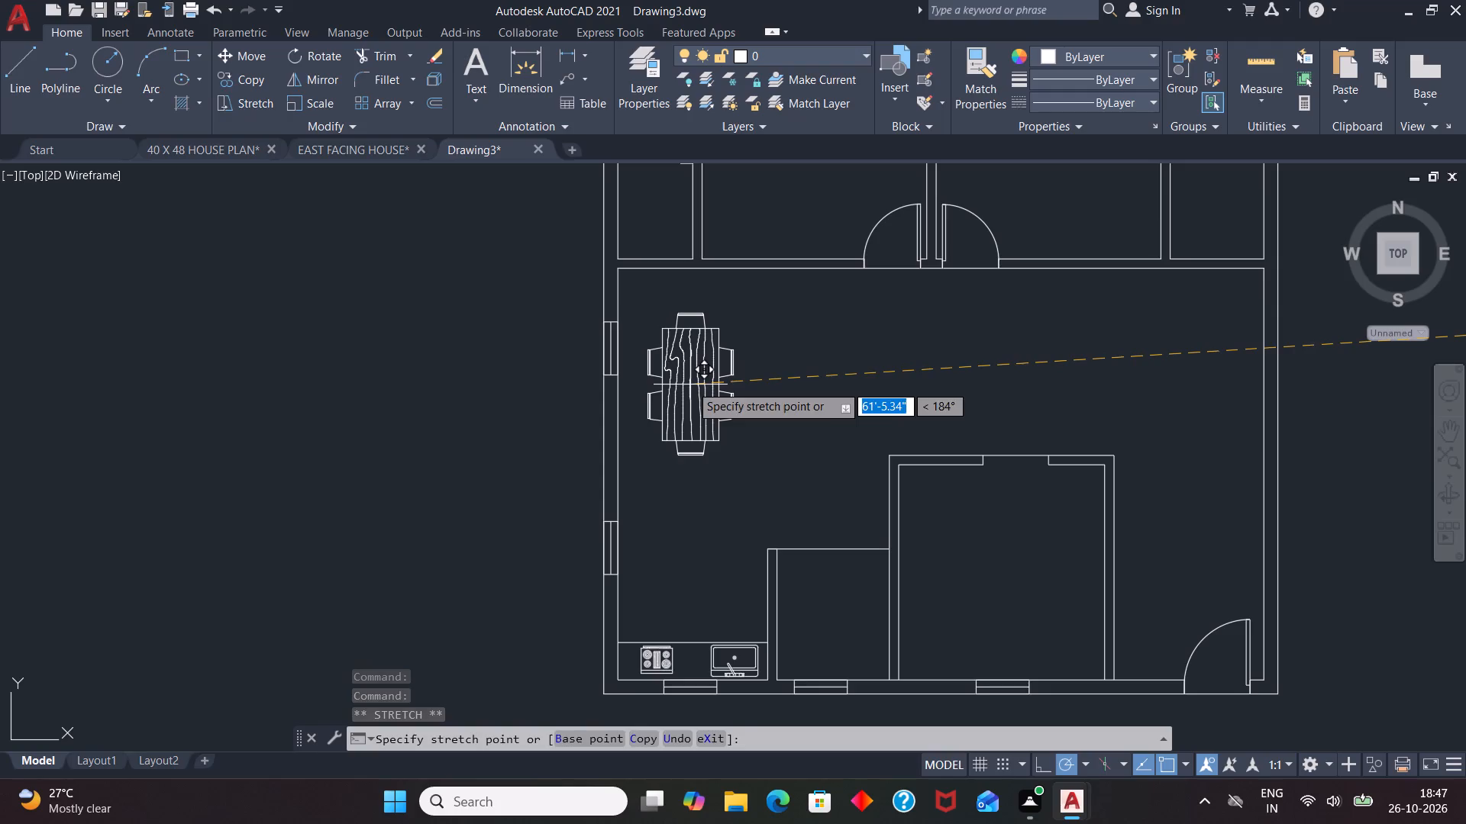
click(690, 385)
Scale the dining table down by a factor of about 0.76 from the corner of its lower chair.
text(SC)
key(Return)
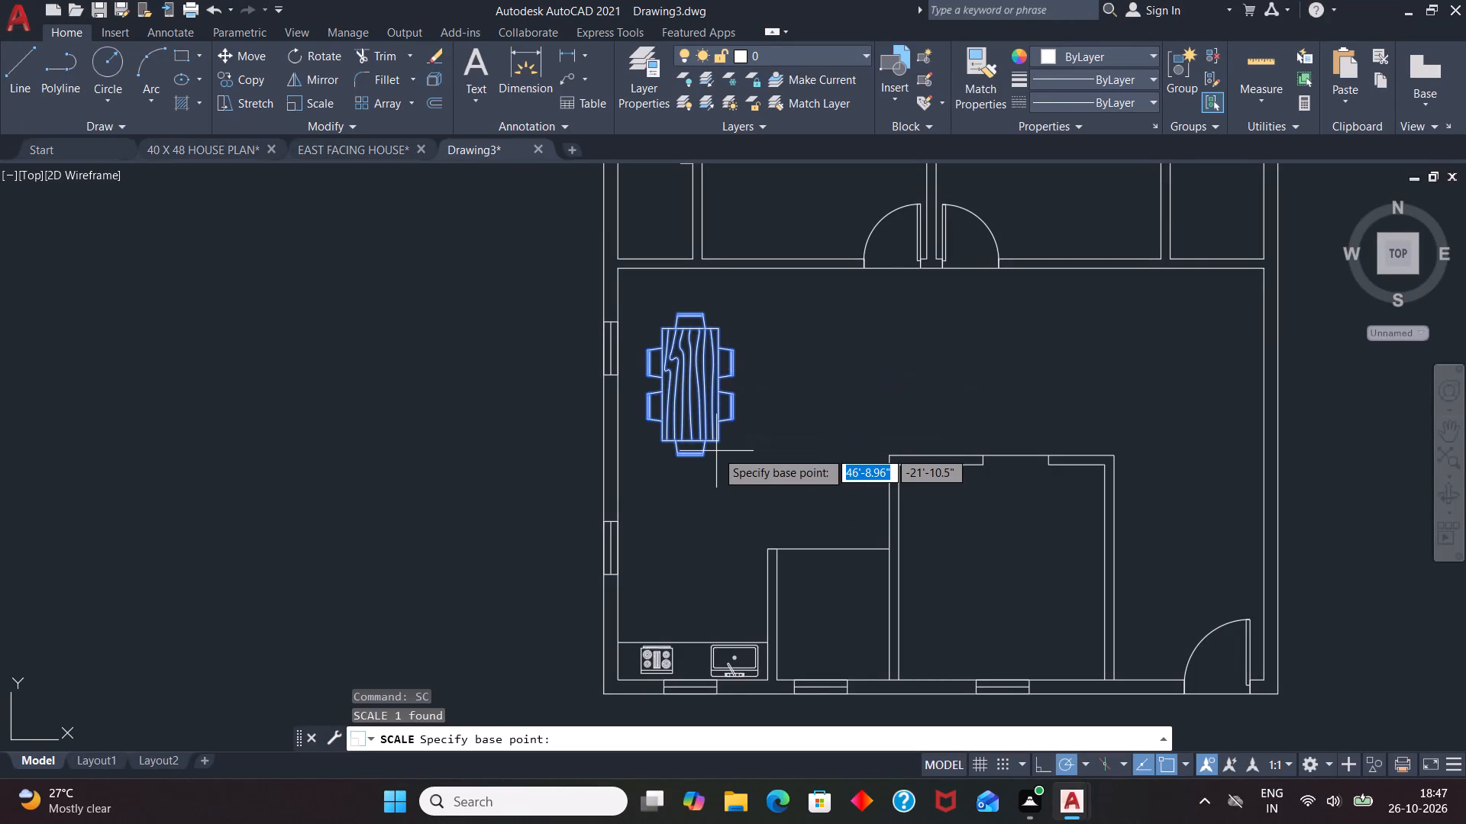
click(710, 457)
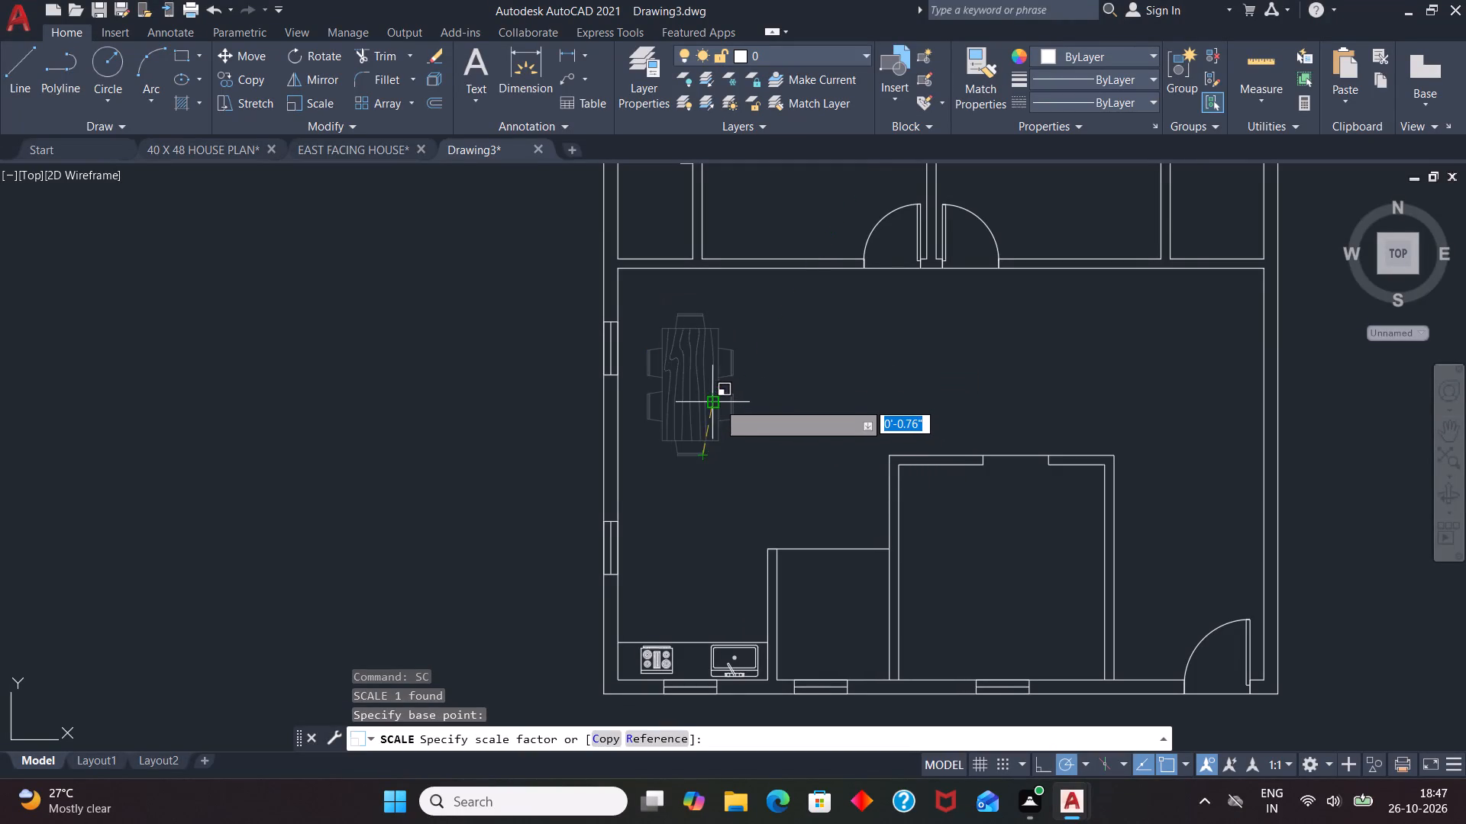
click(718, 402)
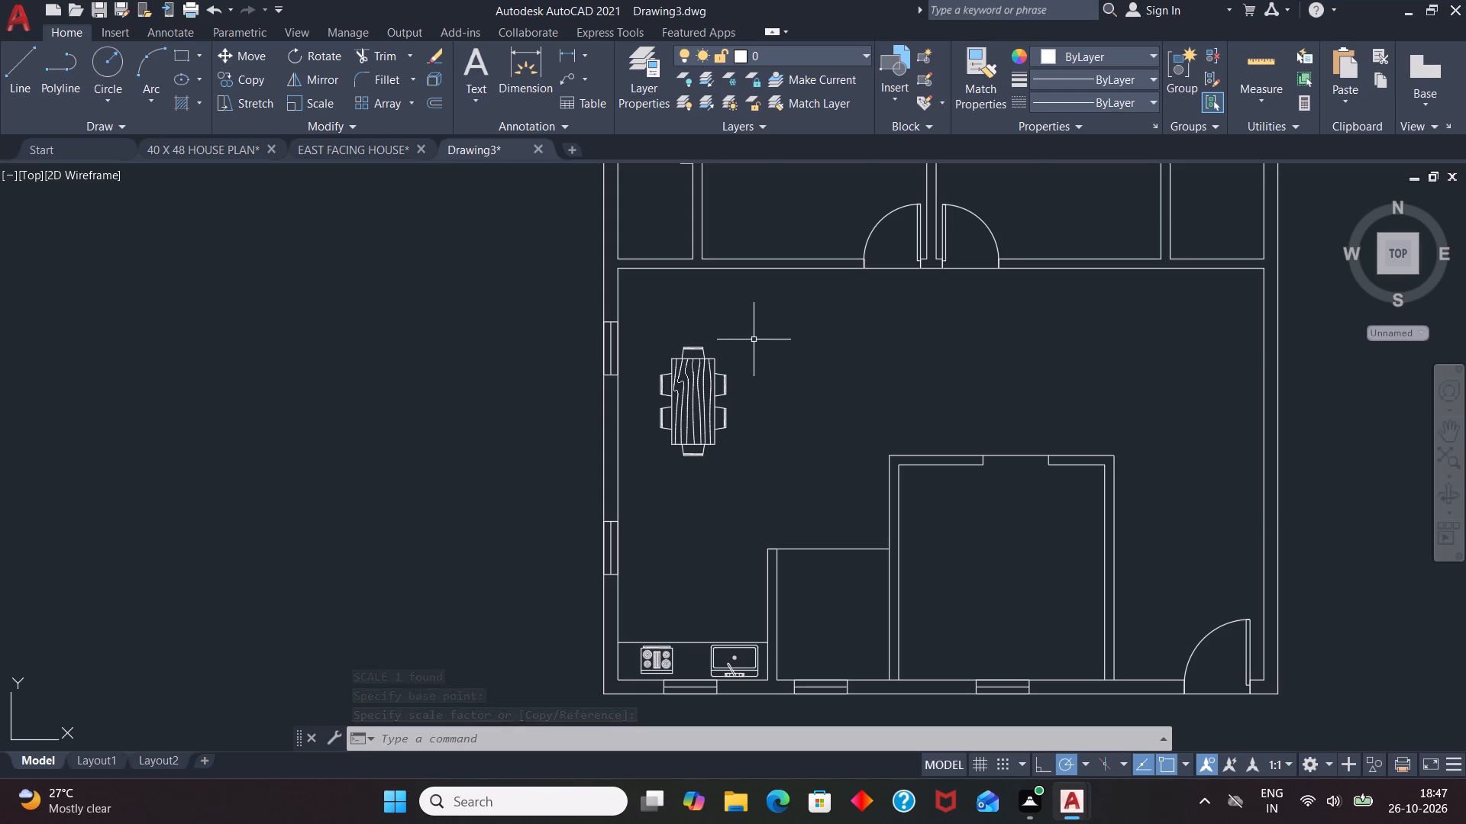
Rotate the double bed outside the plan 180° about its upper-right corner so its pillows are at the bottom.
scroll(752, 344, down, 1)
scroll(751, 405, down, 1)
click(1187, 393)
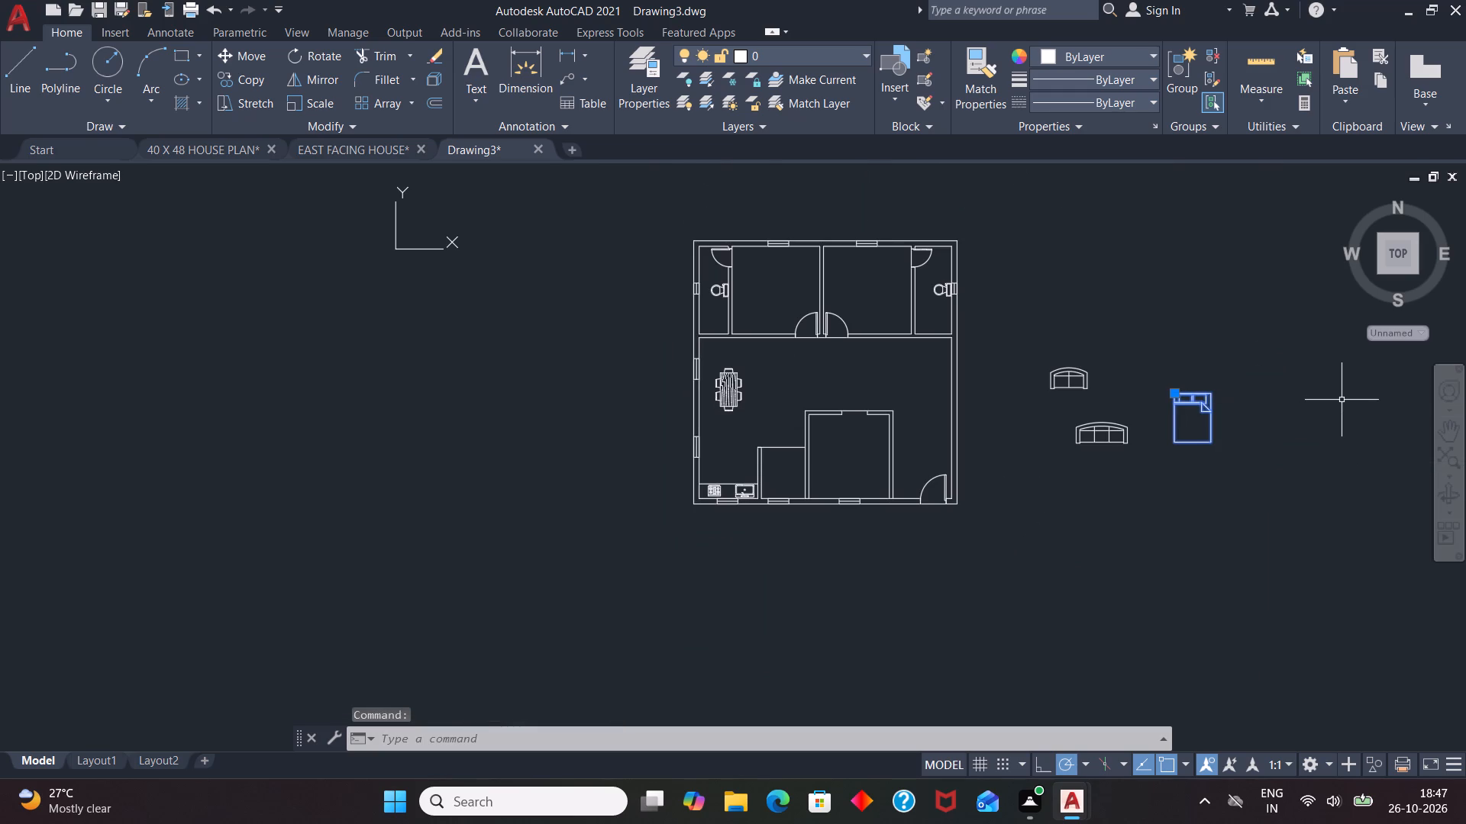
text(RO)
key(Return)
click(1212, 396)
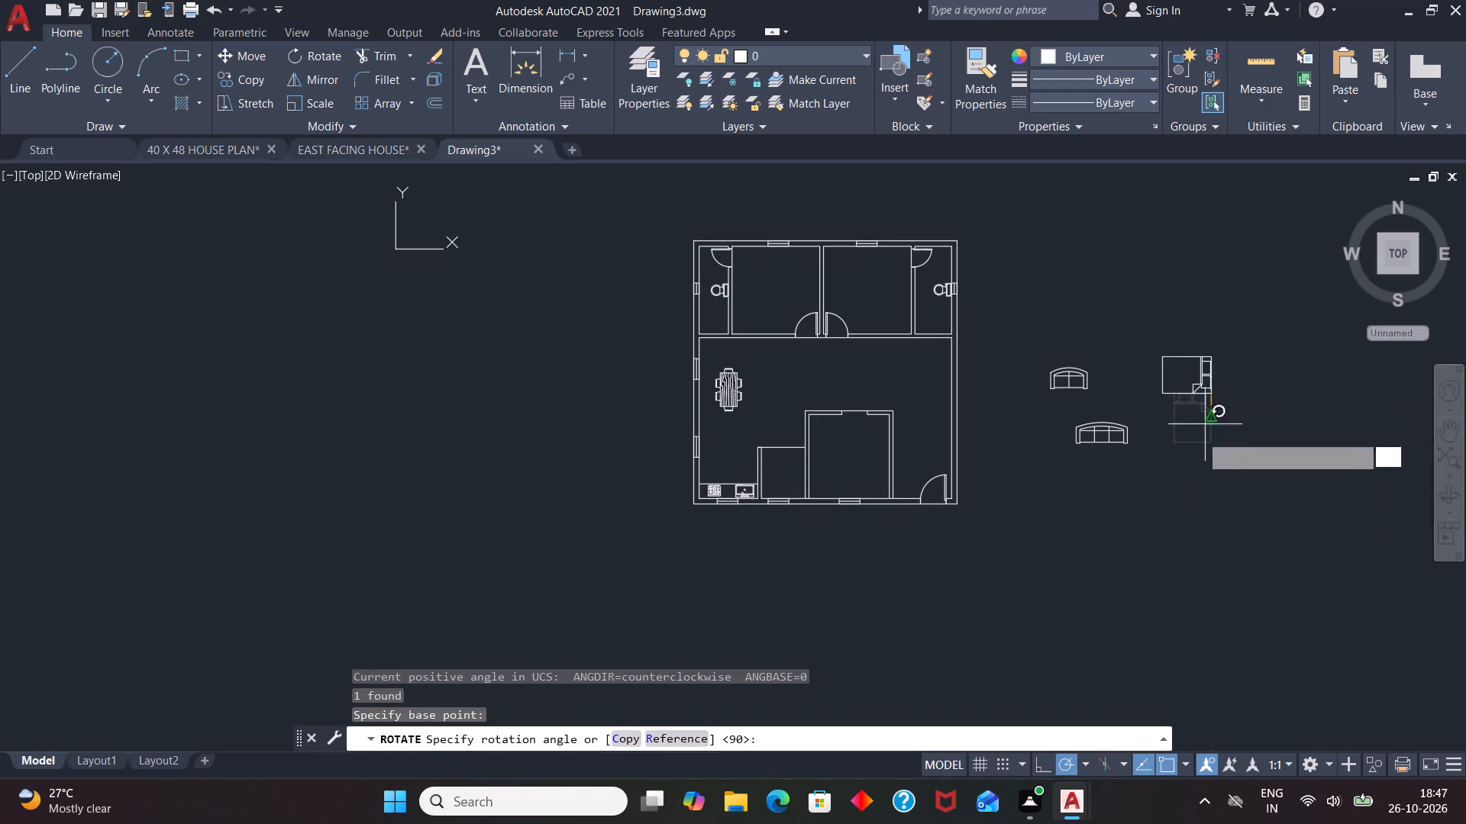
click(1156, 399)
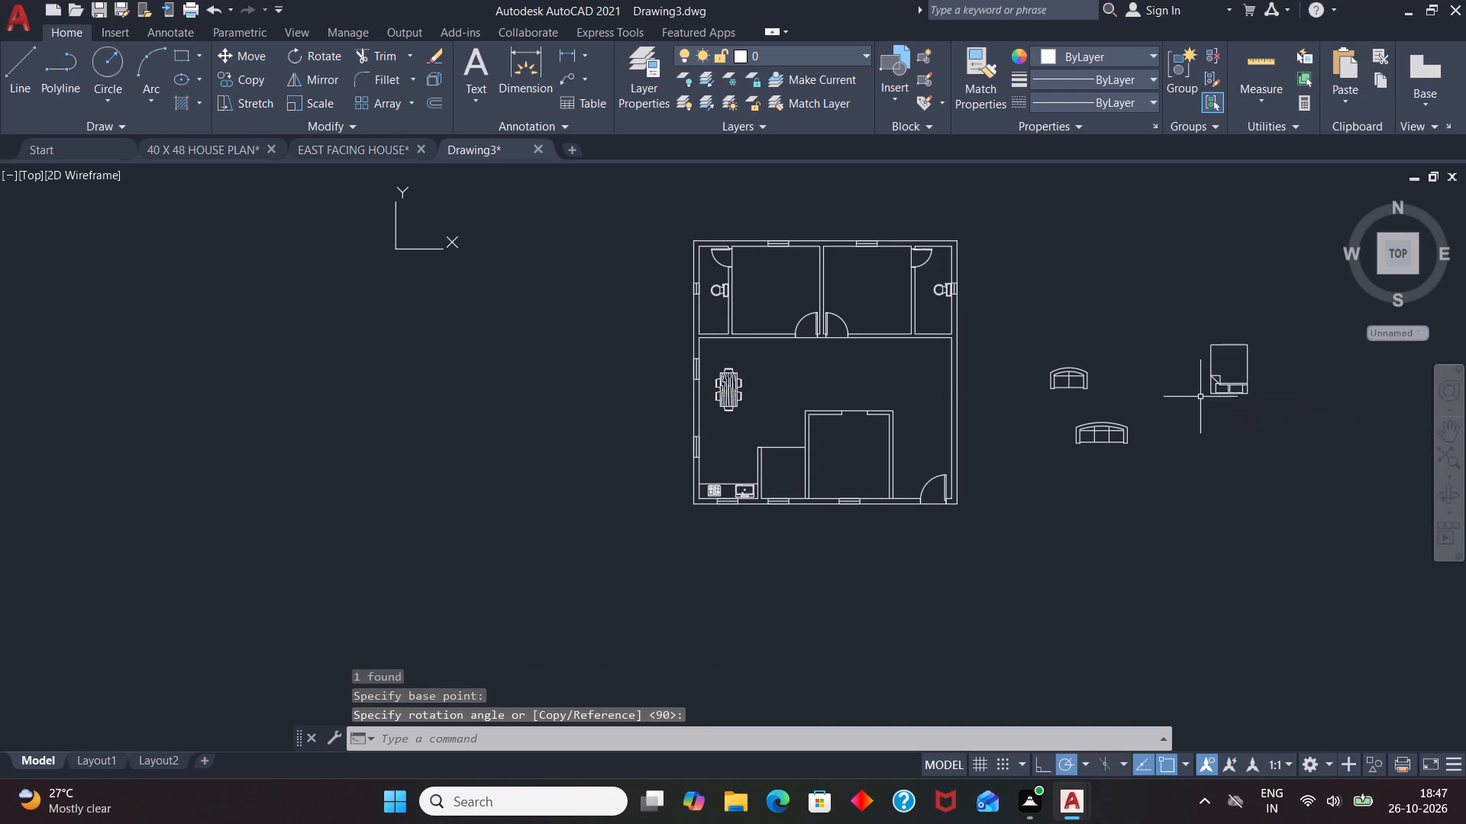
Move the bed into the left bedroom with its headboard against the bottom partition, left of the door.
click(1211, 391)
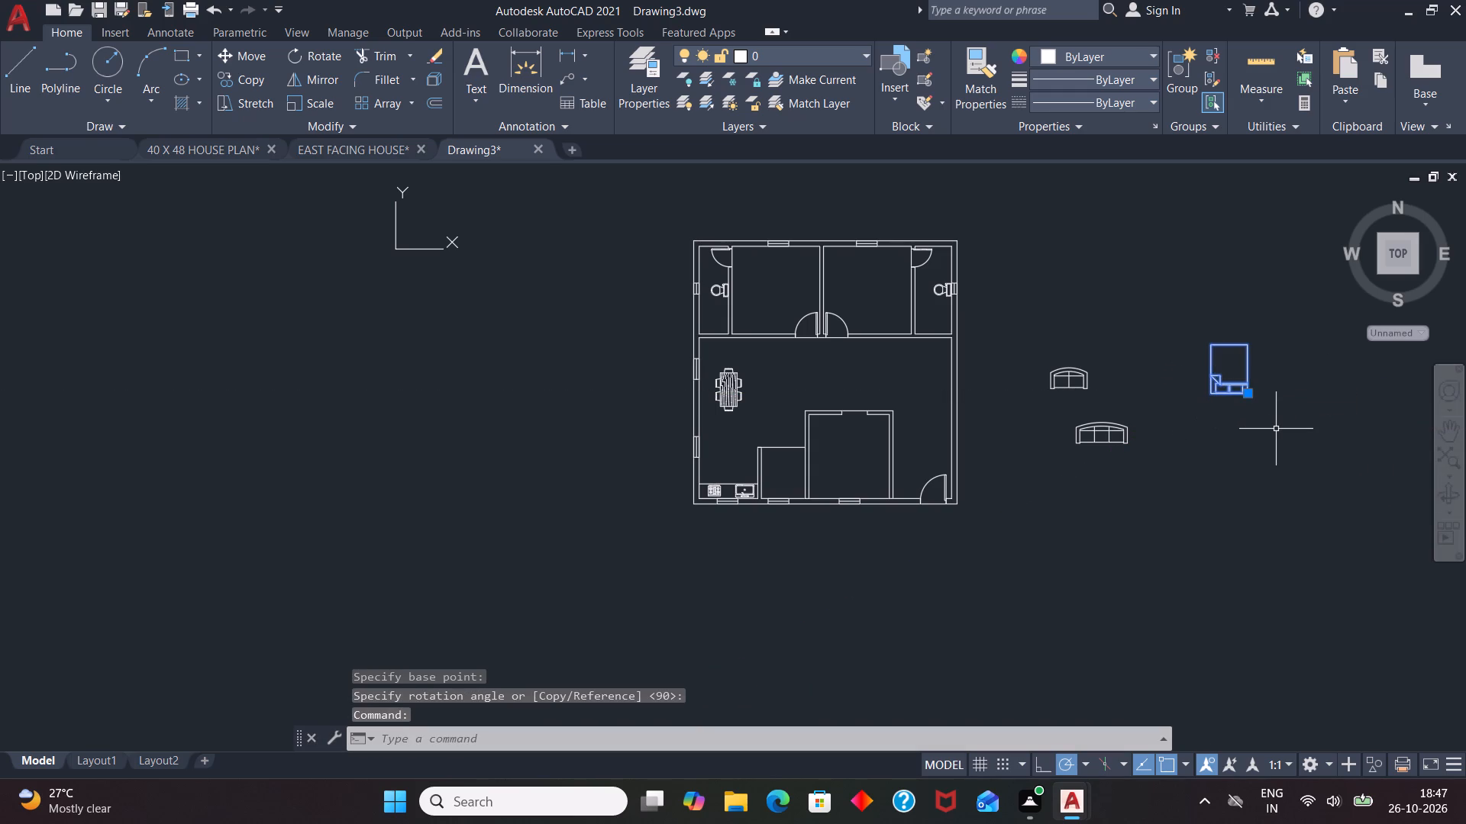
click(1251, 394)
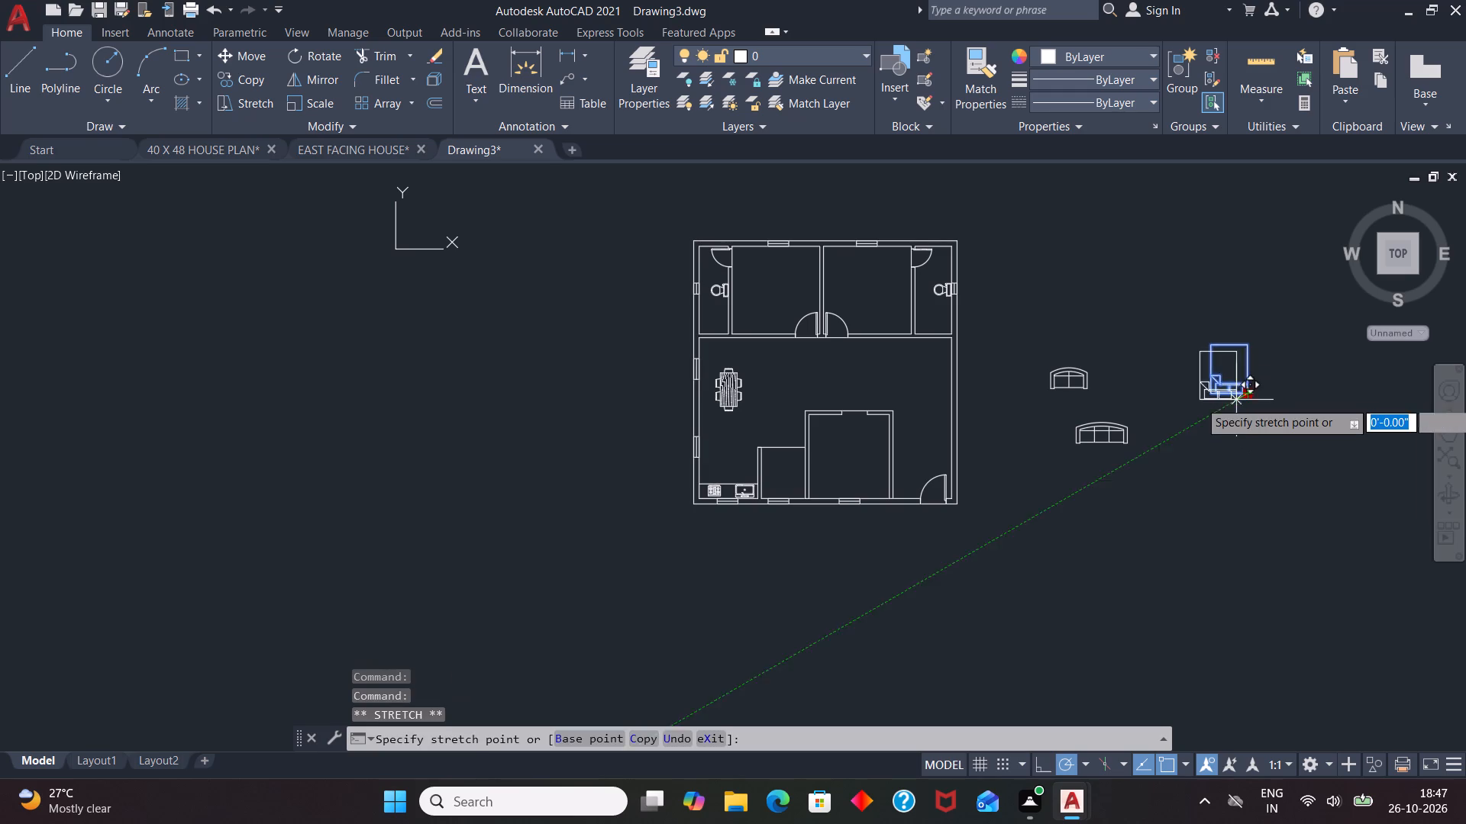
scroll(780, 325, up, 3)
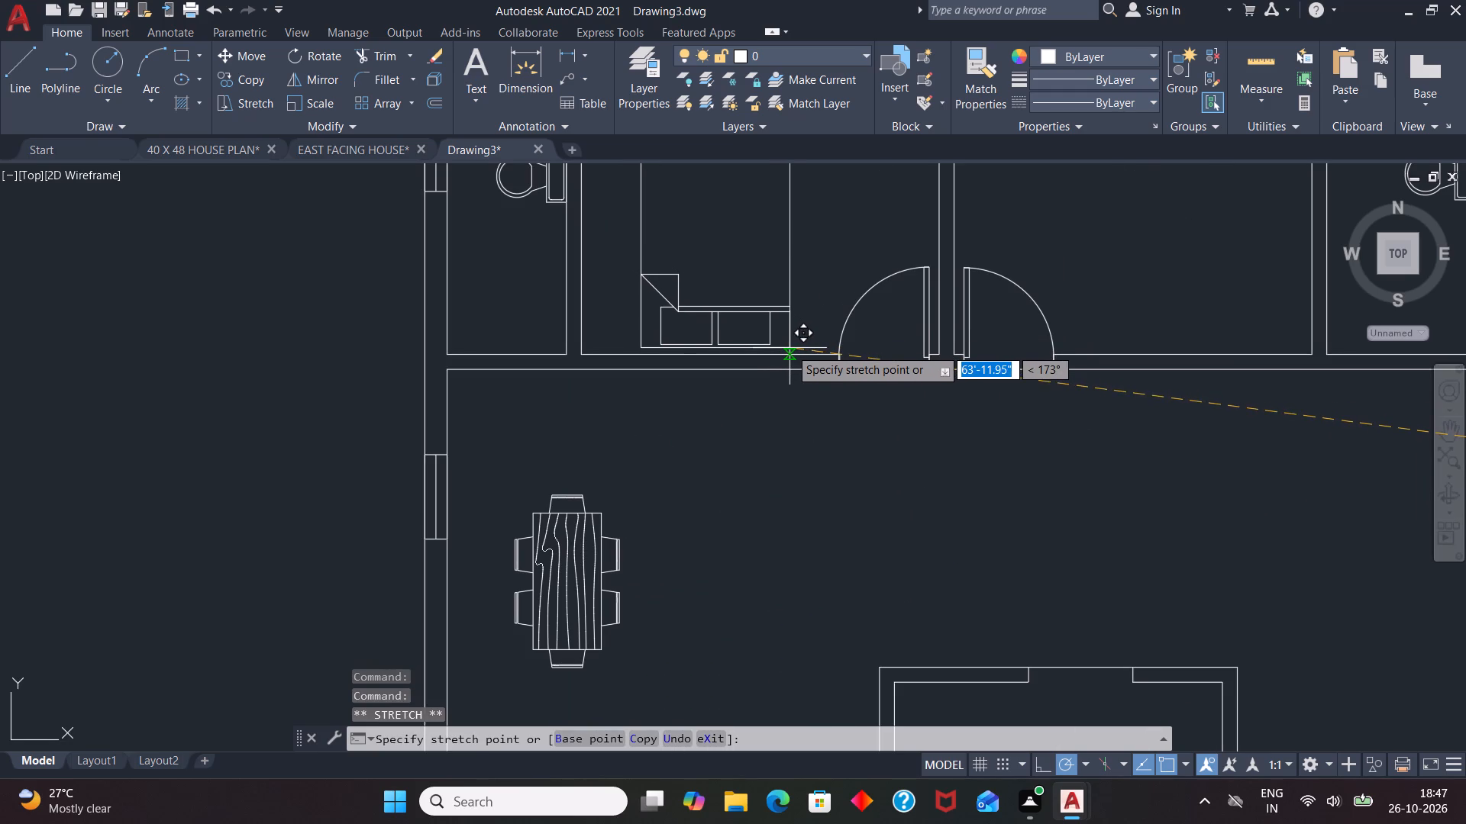
click(793, 351)
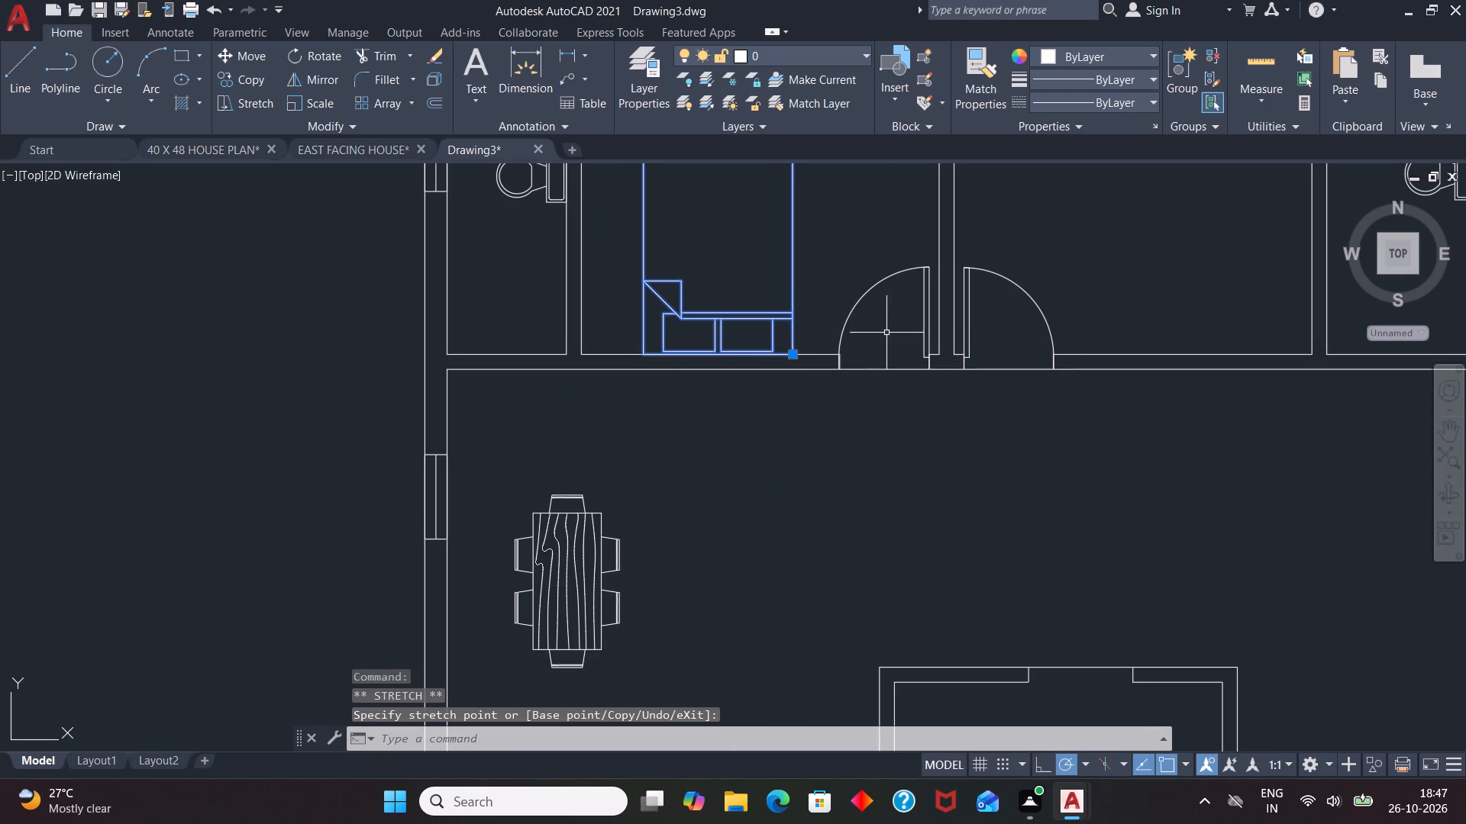
Copy the bed about 15'-1" horizontally into the right bedroom, with its headboard against the bottom partition.
text(CO)
key(Return)
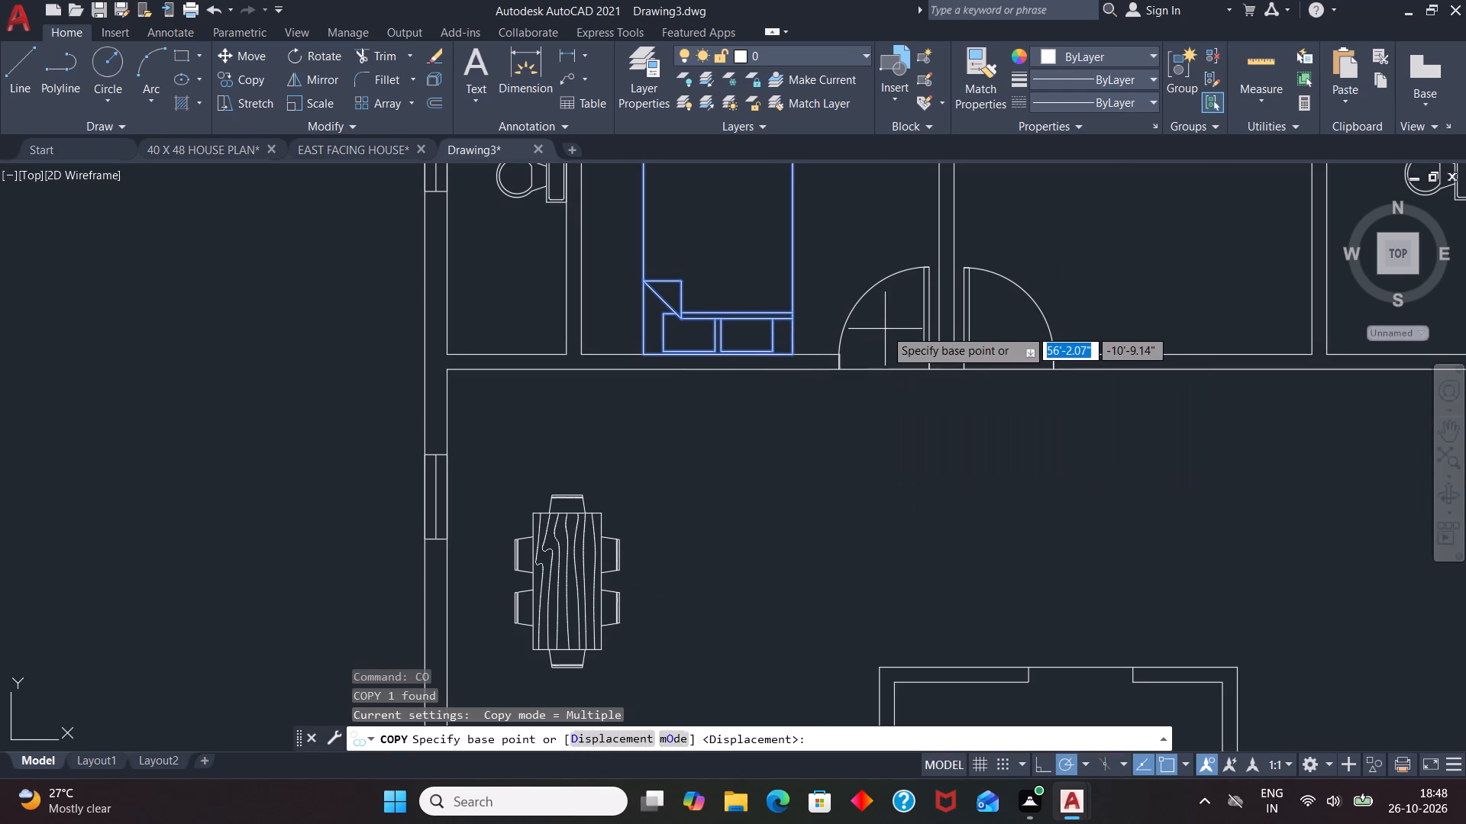
click(786, 356)
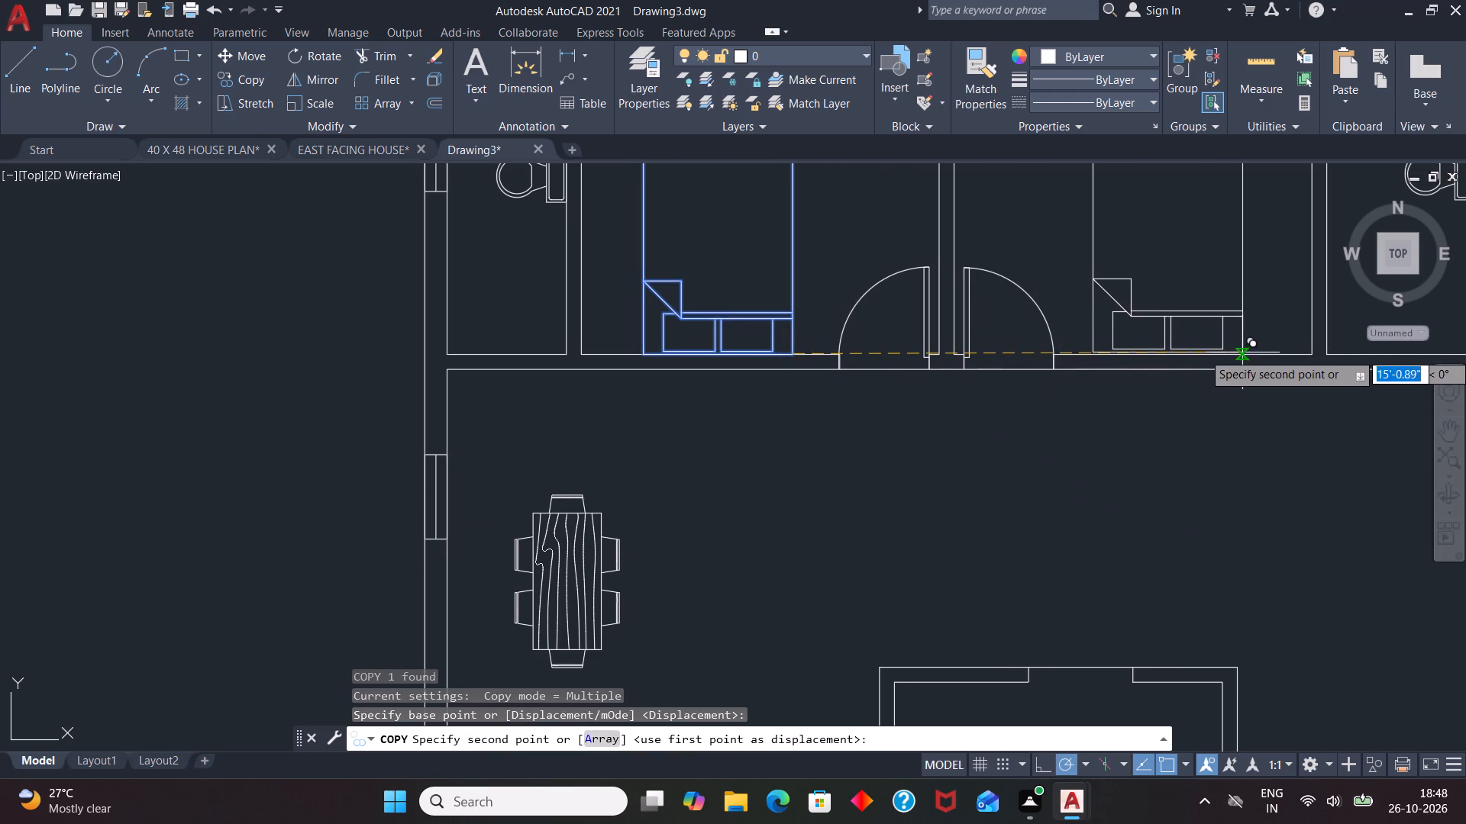
click(1242, 352)
key(Escape)
Rotate the three-seat sofa outside the plan 90° about its right end so its back faces left.
scroll(986, 387, down, 2)
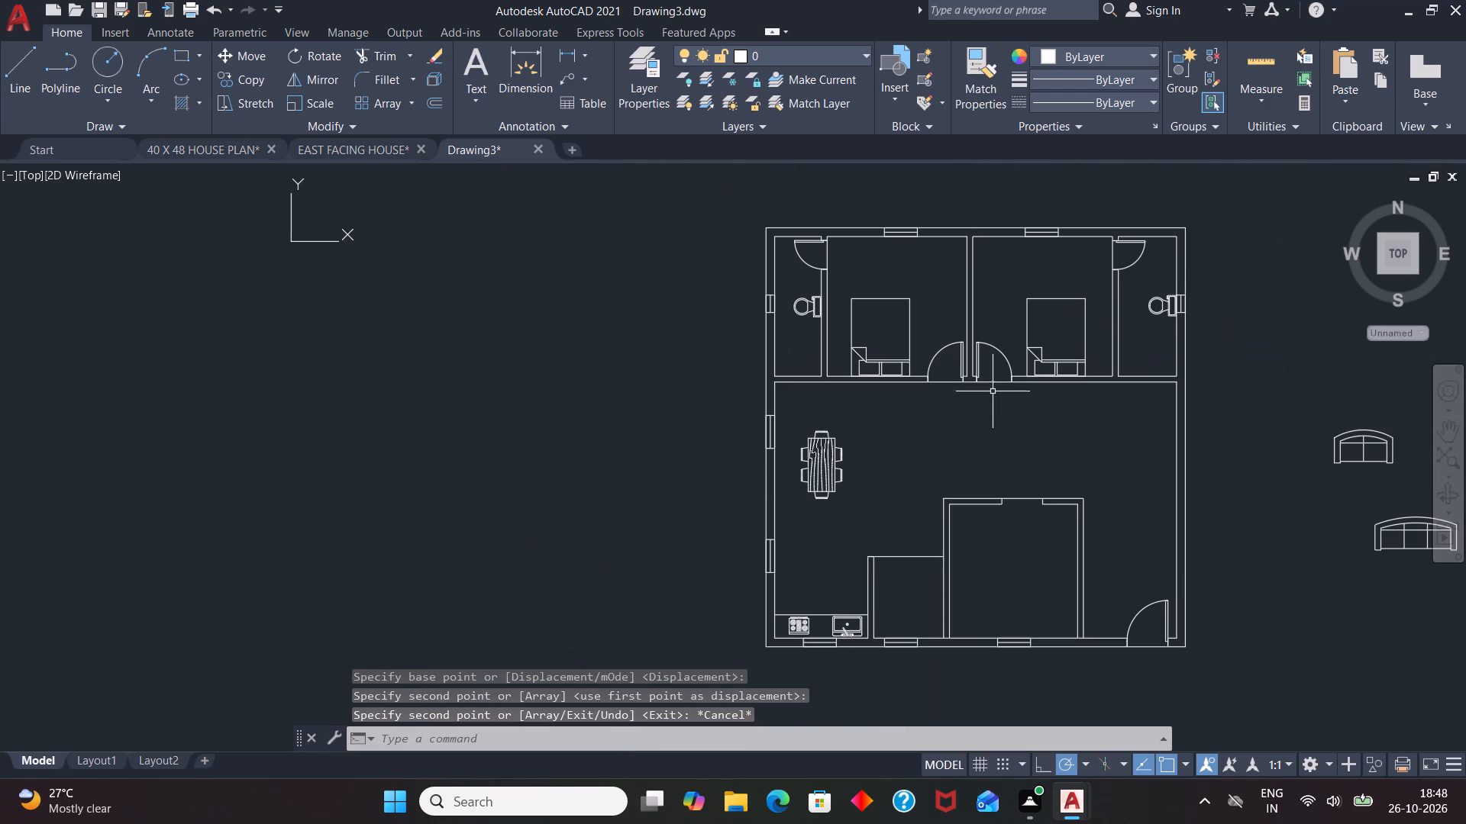
scroll(965, 368, down, 1)
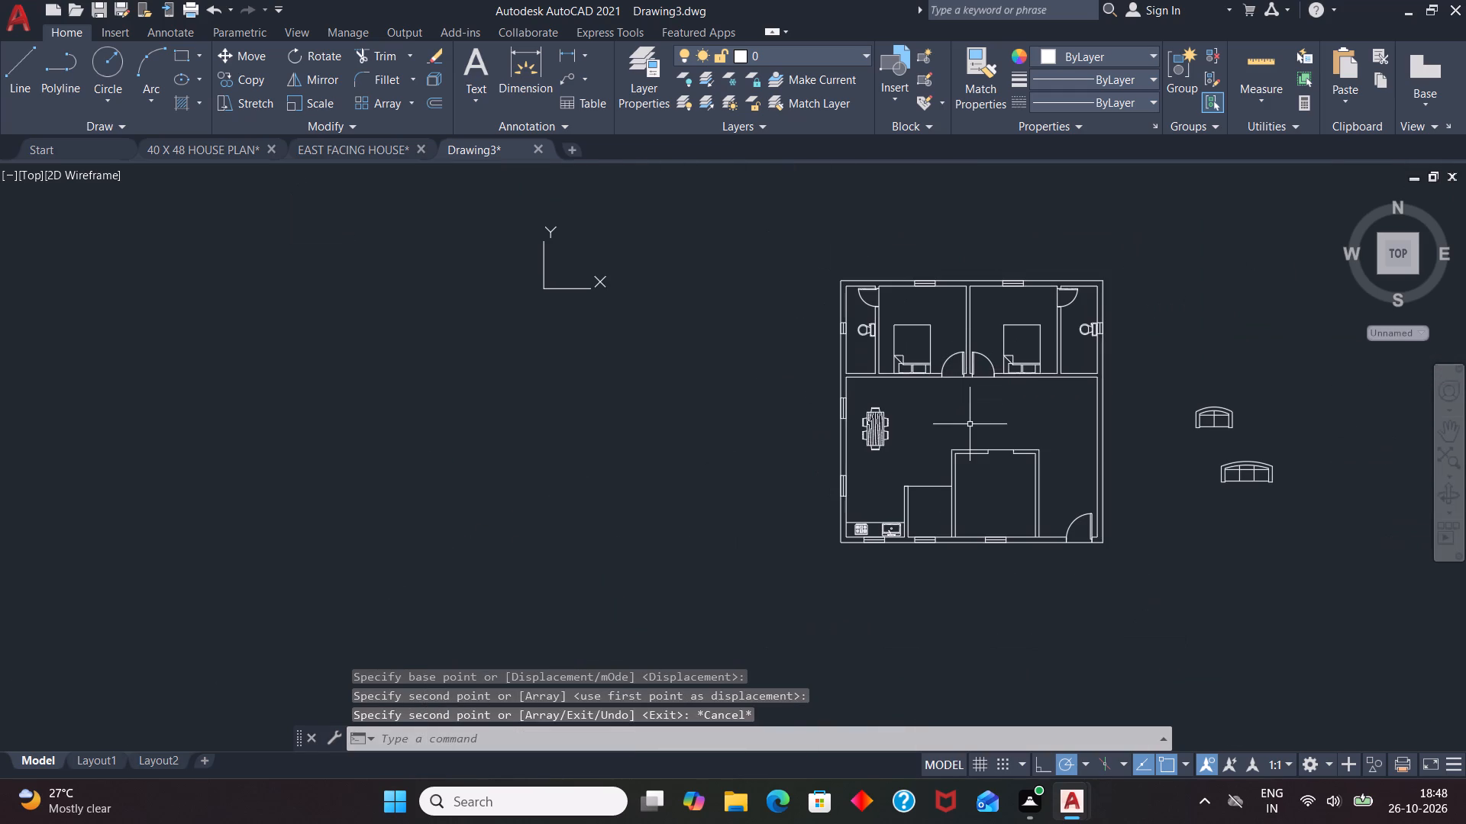
click(1251, 463)
text(RO)
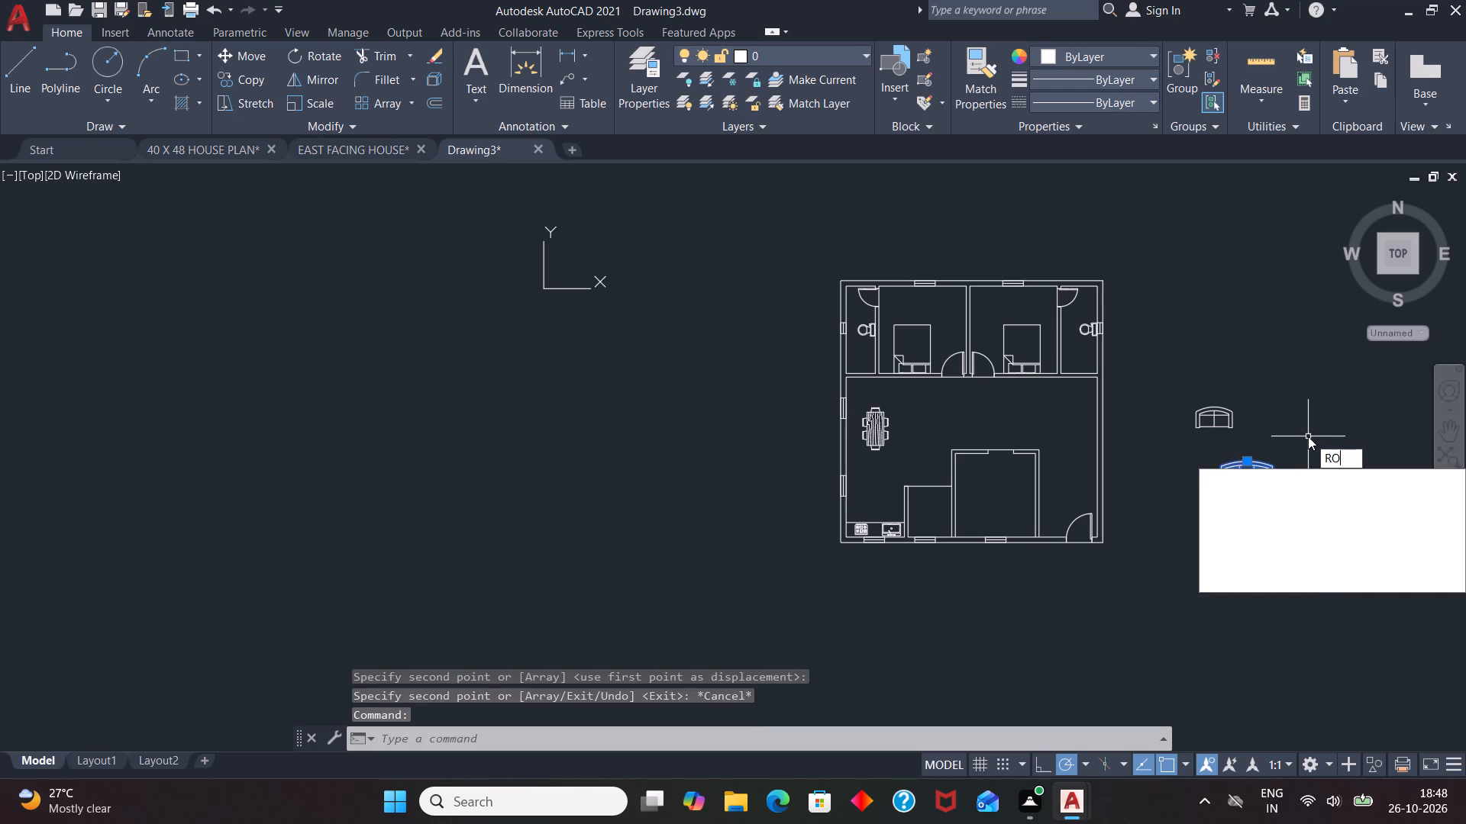
key(Return)
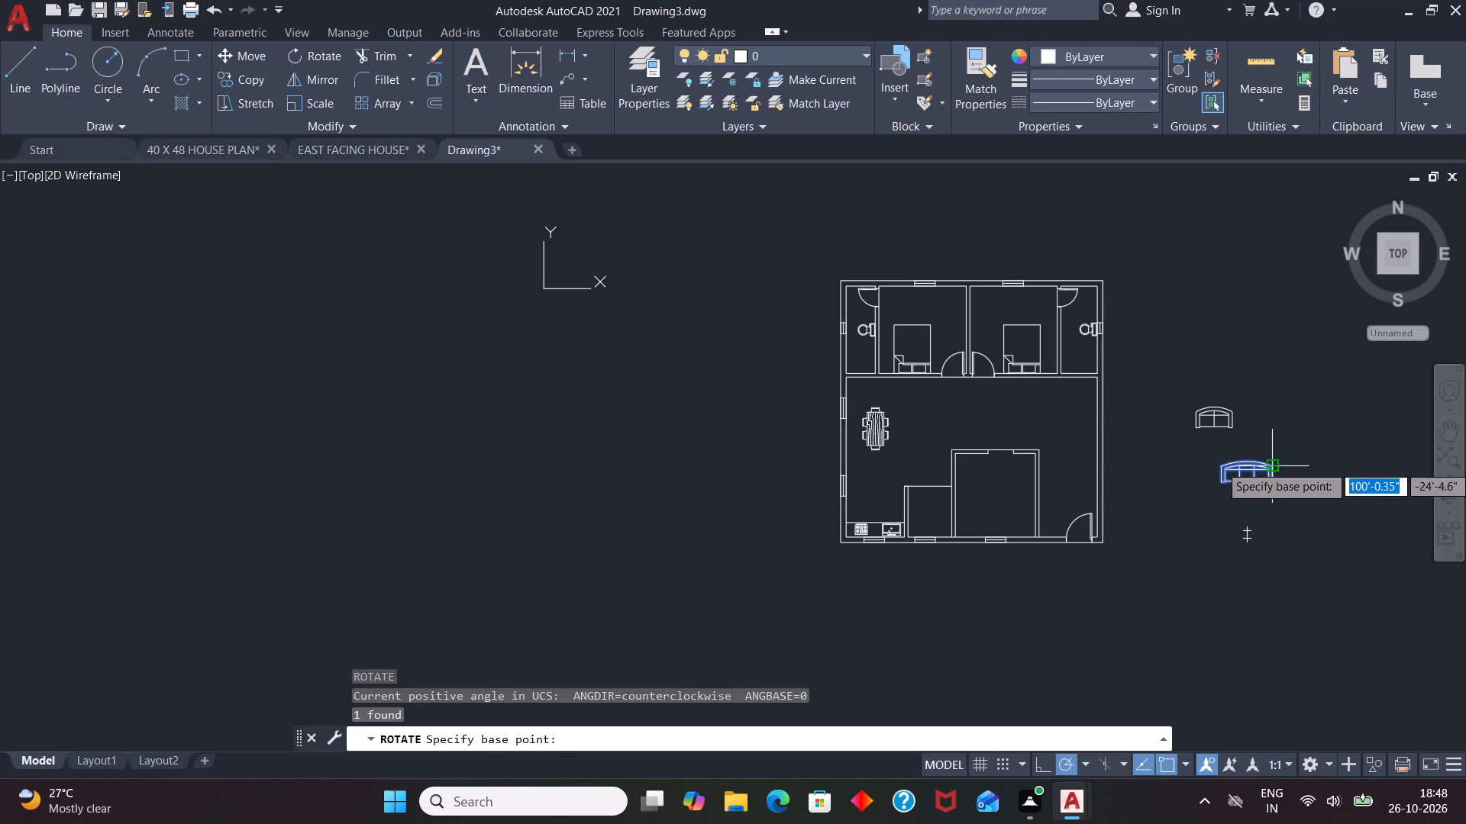
click(1277, 465)
click(1277, 410)
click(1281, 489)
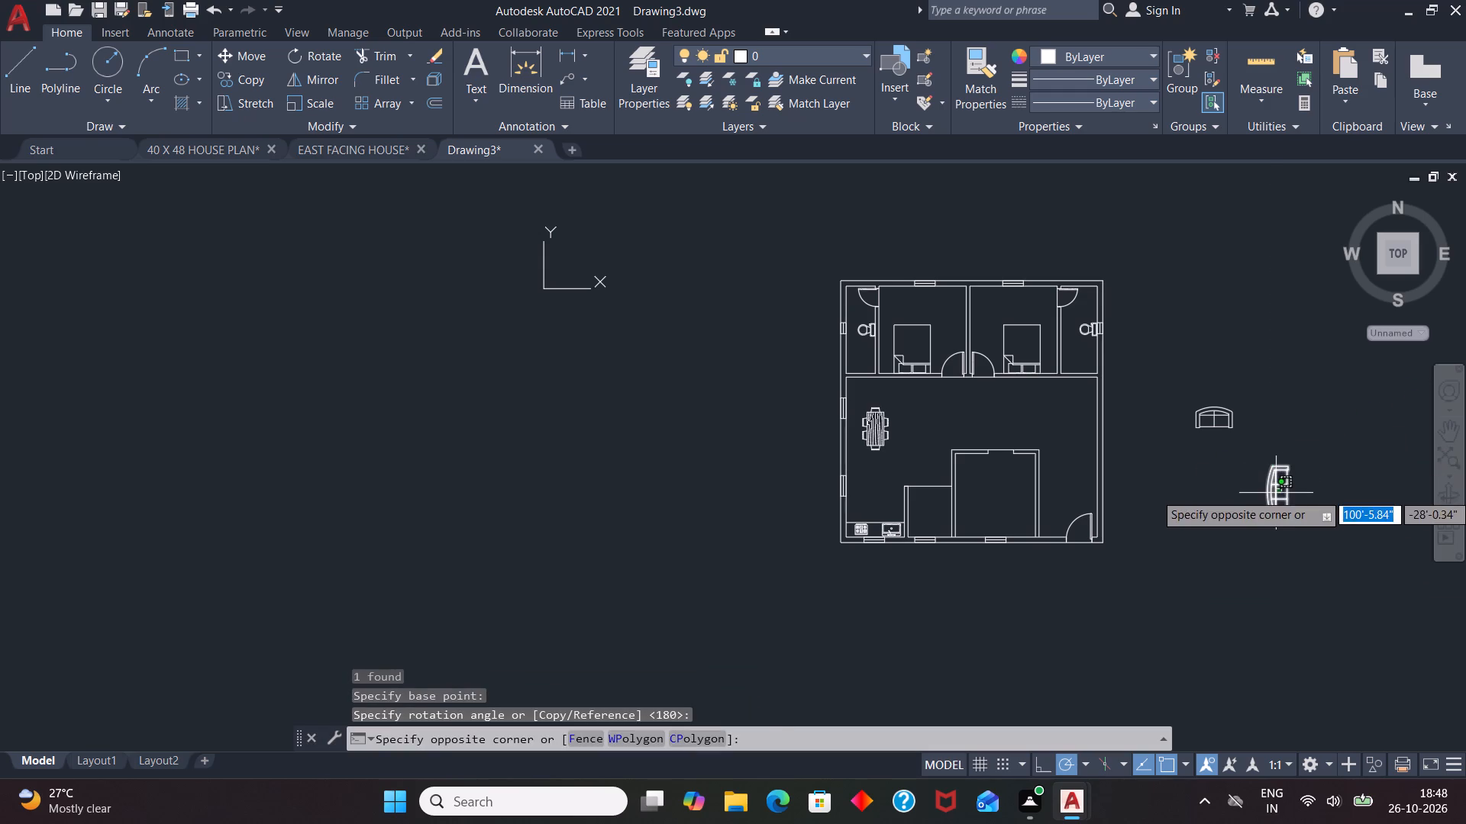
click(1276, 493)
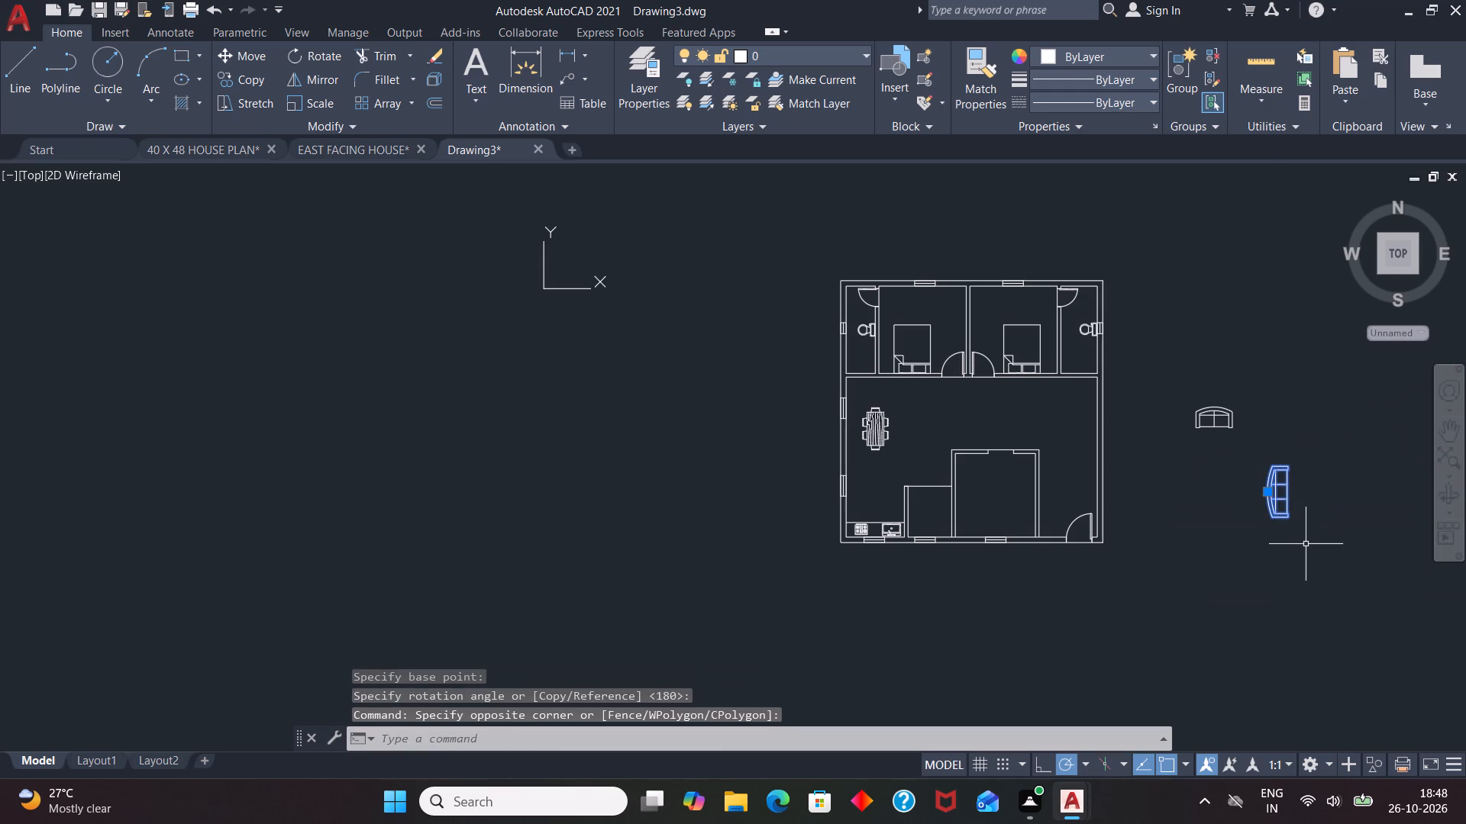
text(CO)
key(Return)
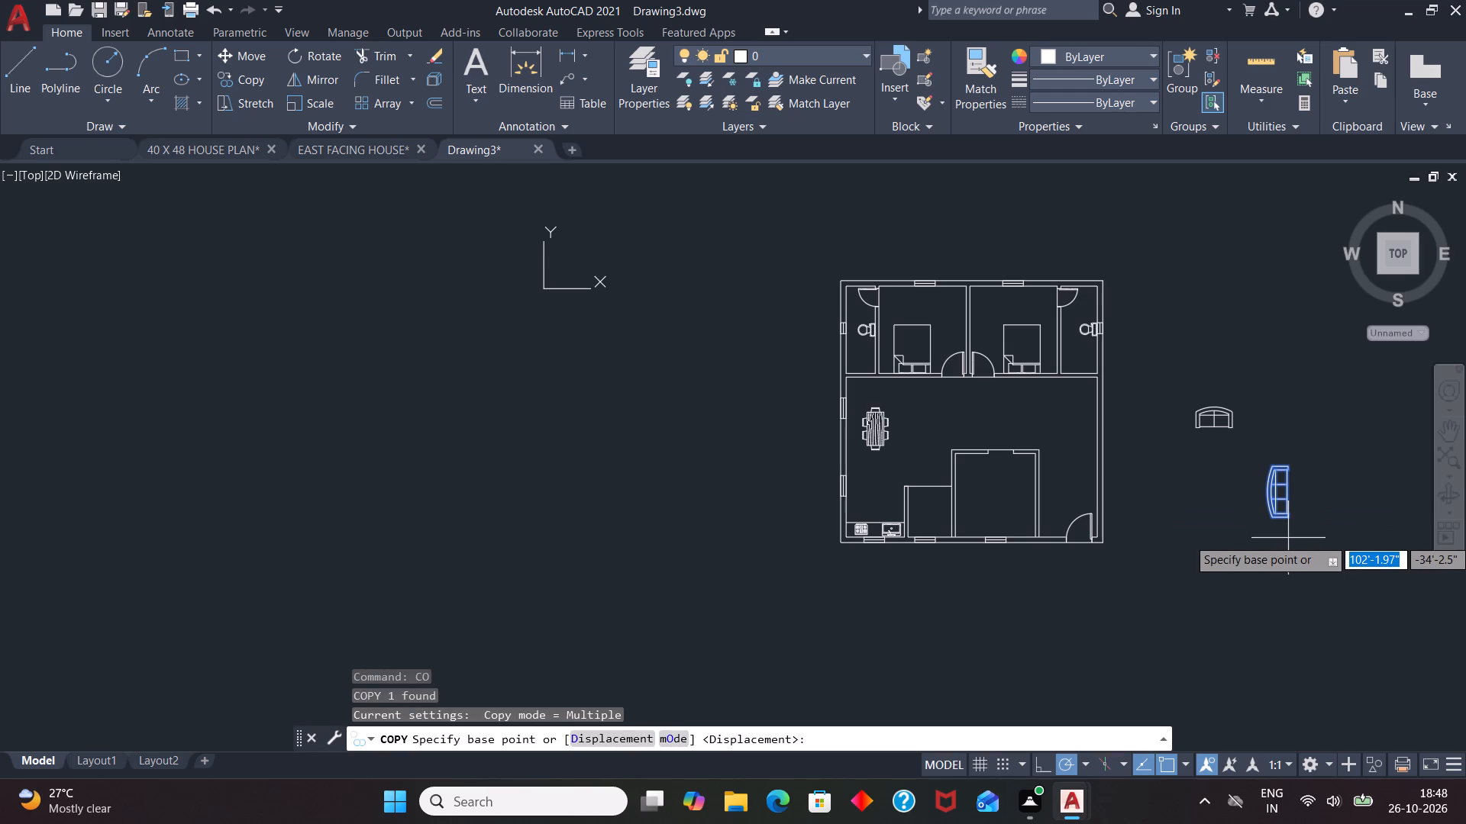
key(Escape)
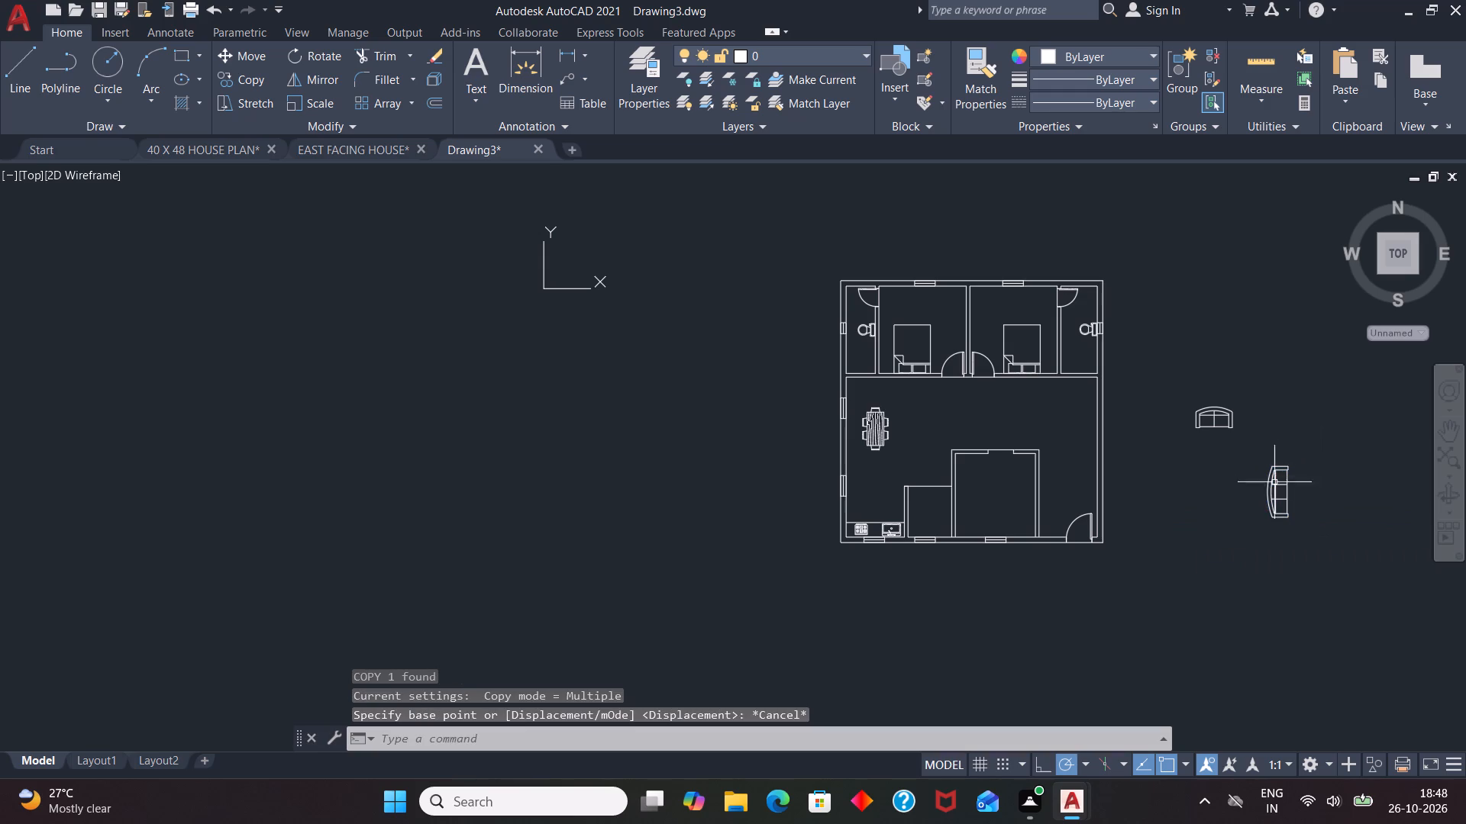
Move the rotated three-seat sofa from outside the plan into the lower central room, with its back near the left wall.
click(1277, 498)
key(m)
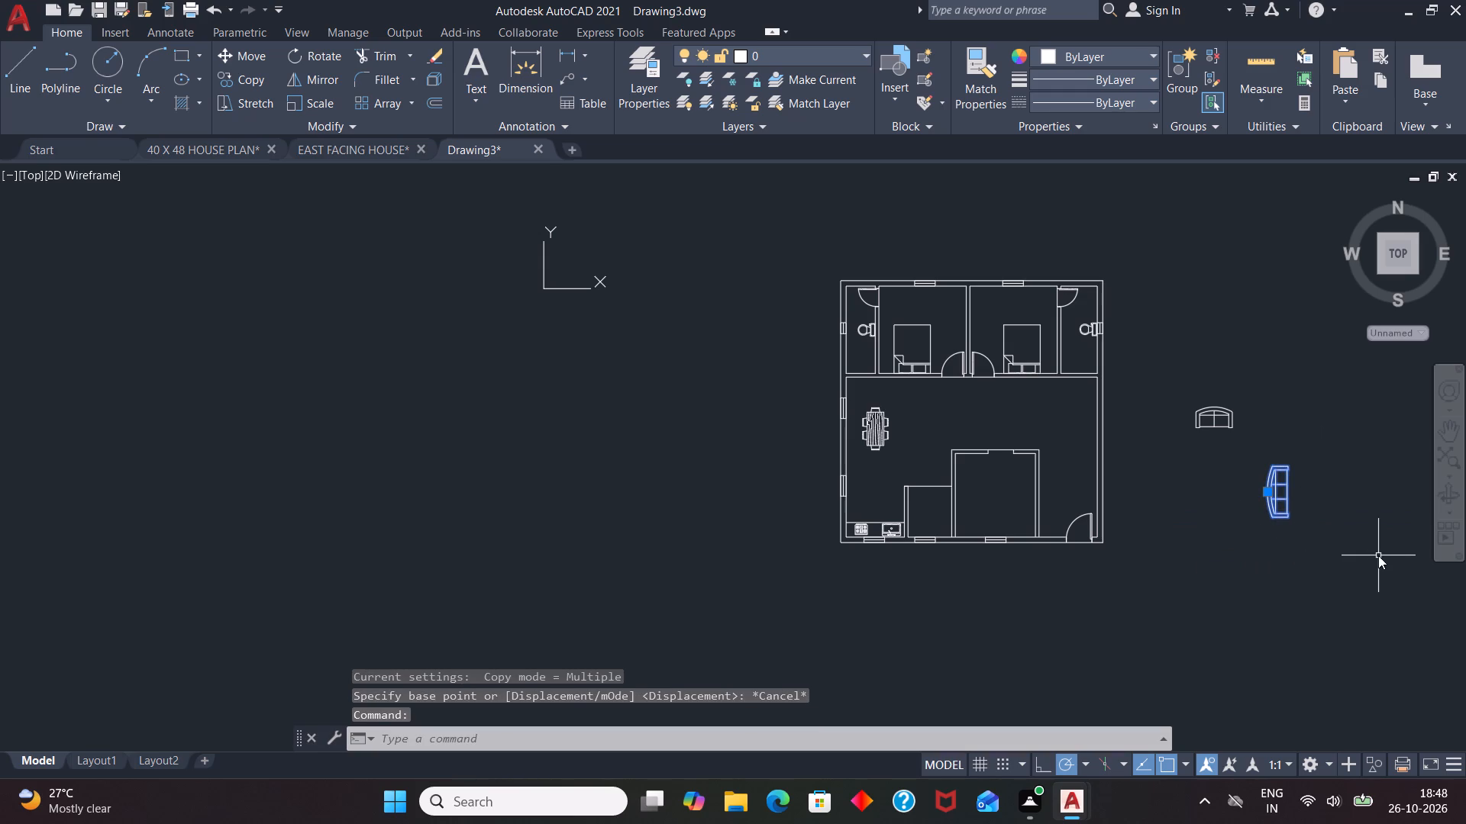
key(Return)
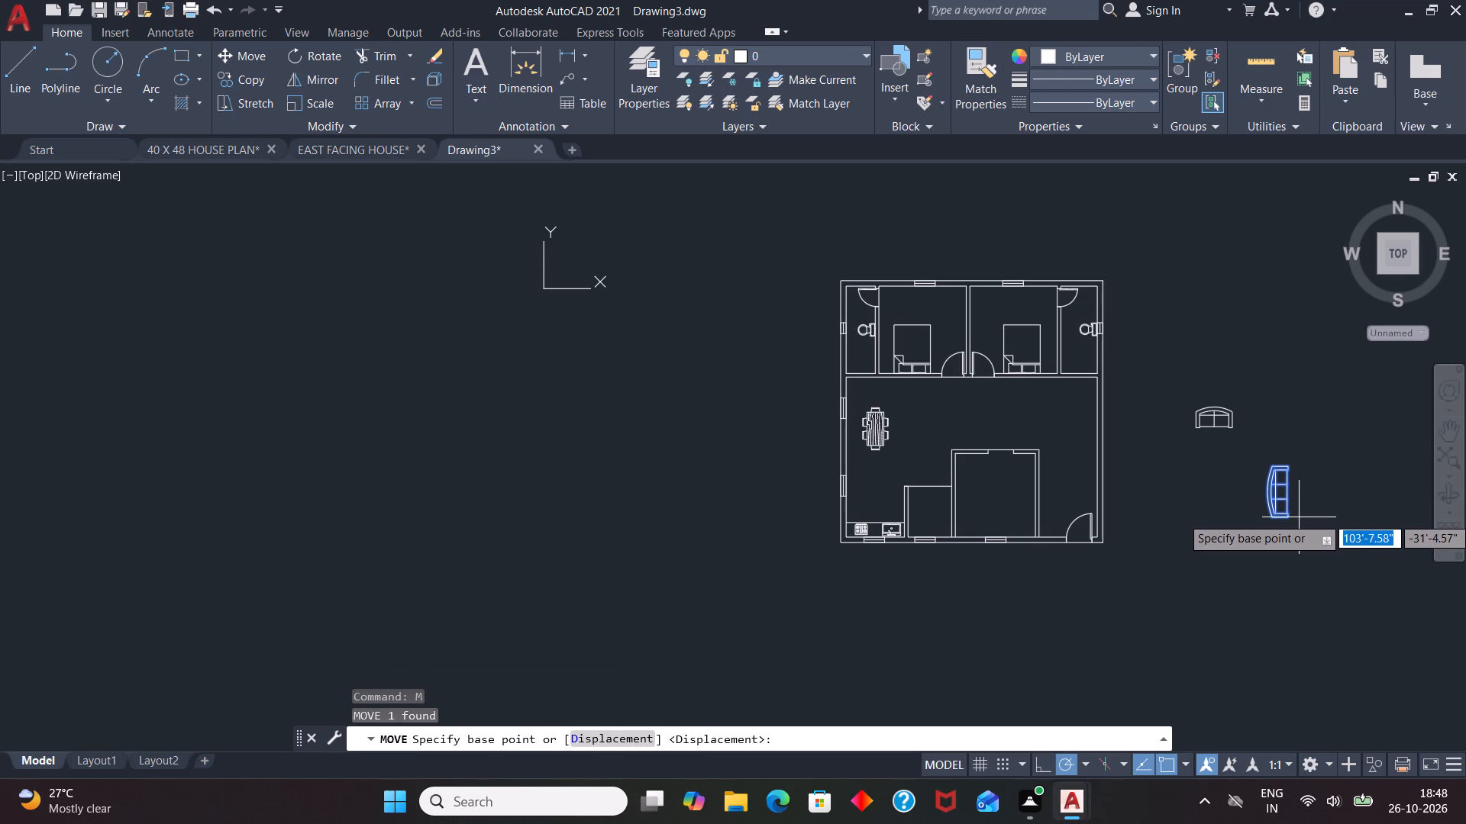
click(1299, 517)
scroll(974, 525, up, 3)
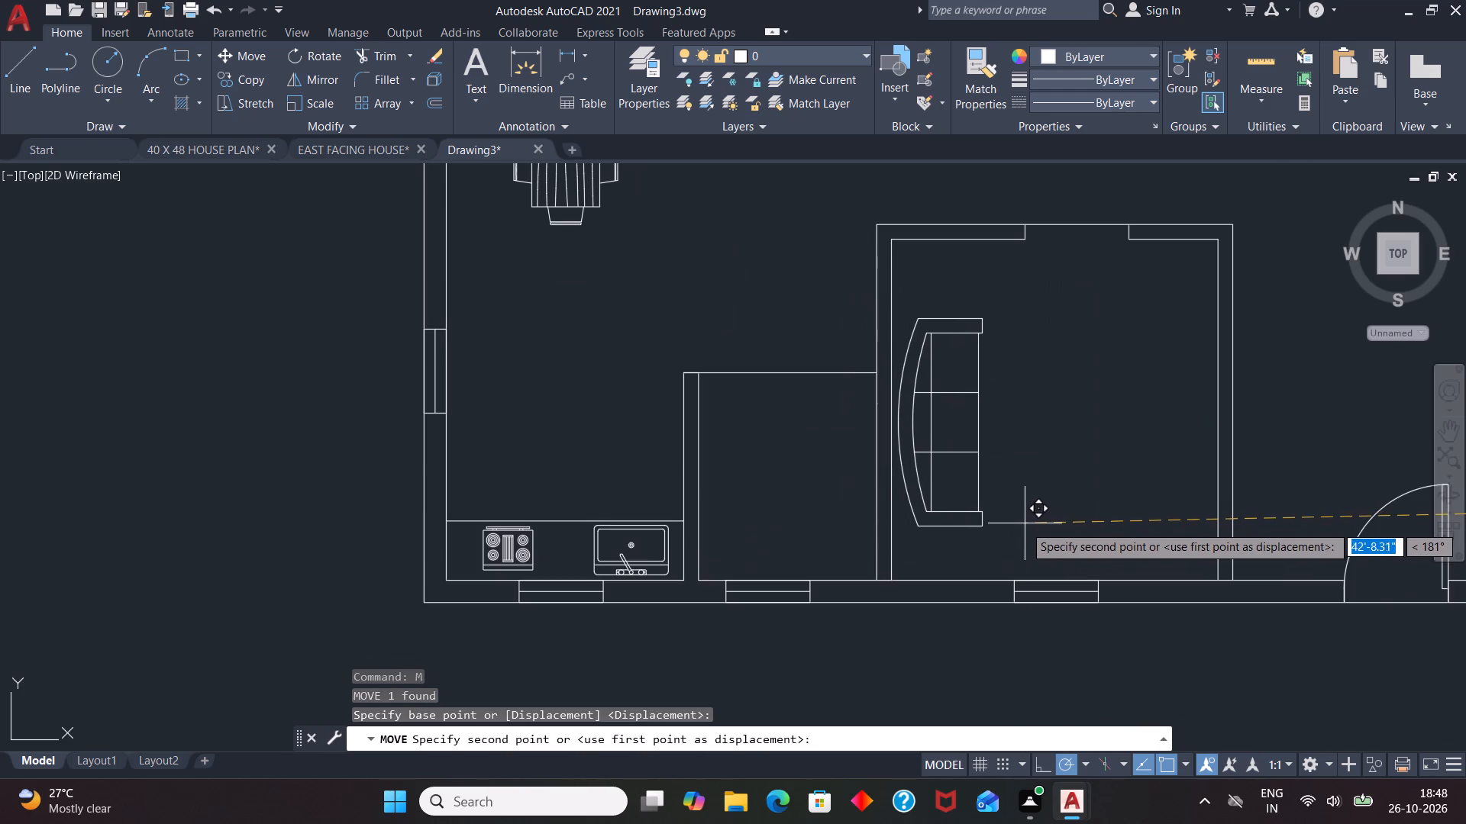
click(1030, 527)
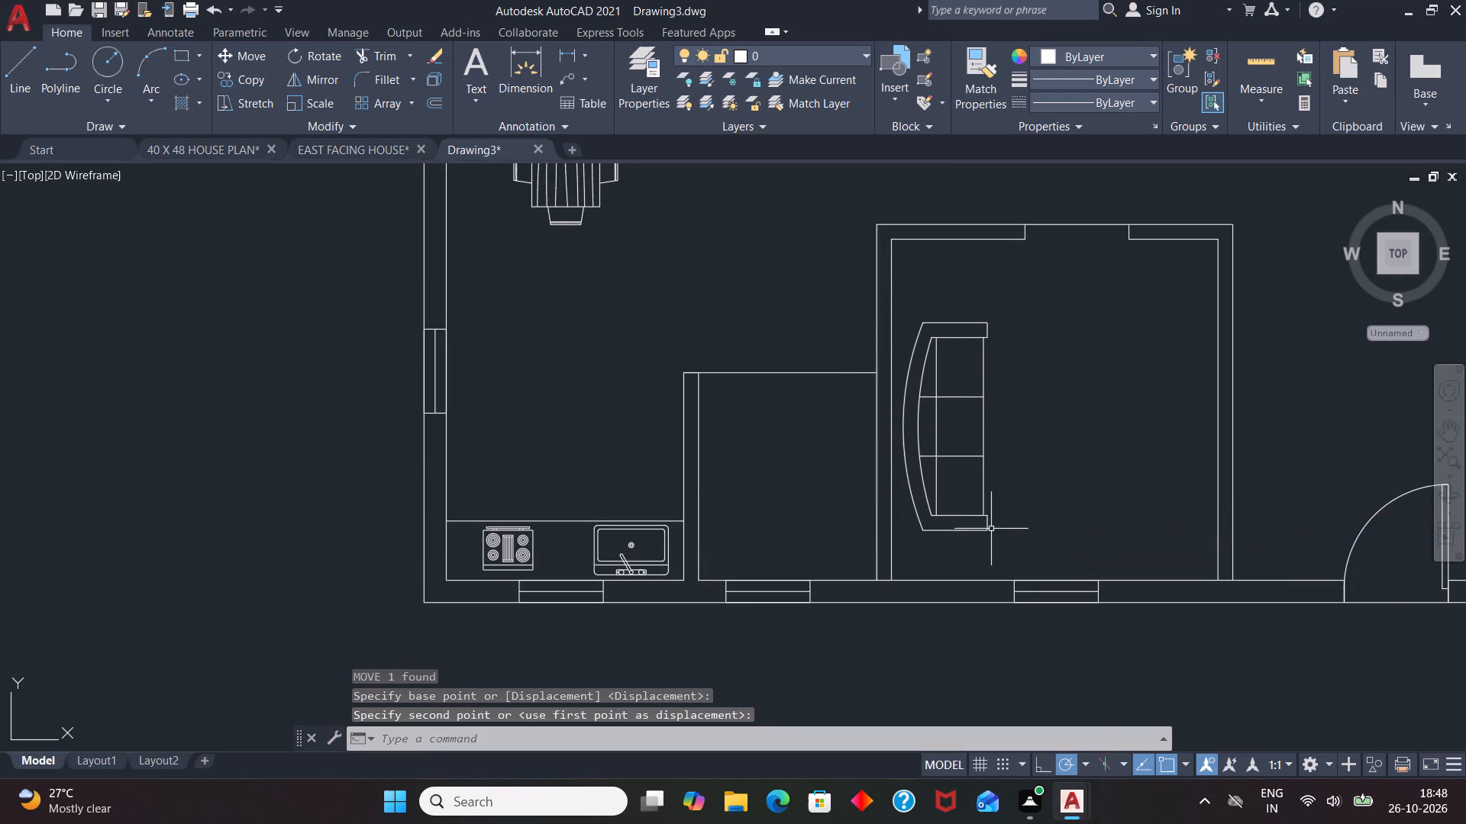
Scale the three-seat sofa down to roughly three quarters of its size about its lower-right corner.
click(983, 519)
click(986, 511)
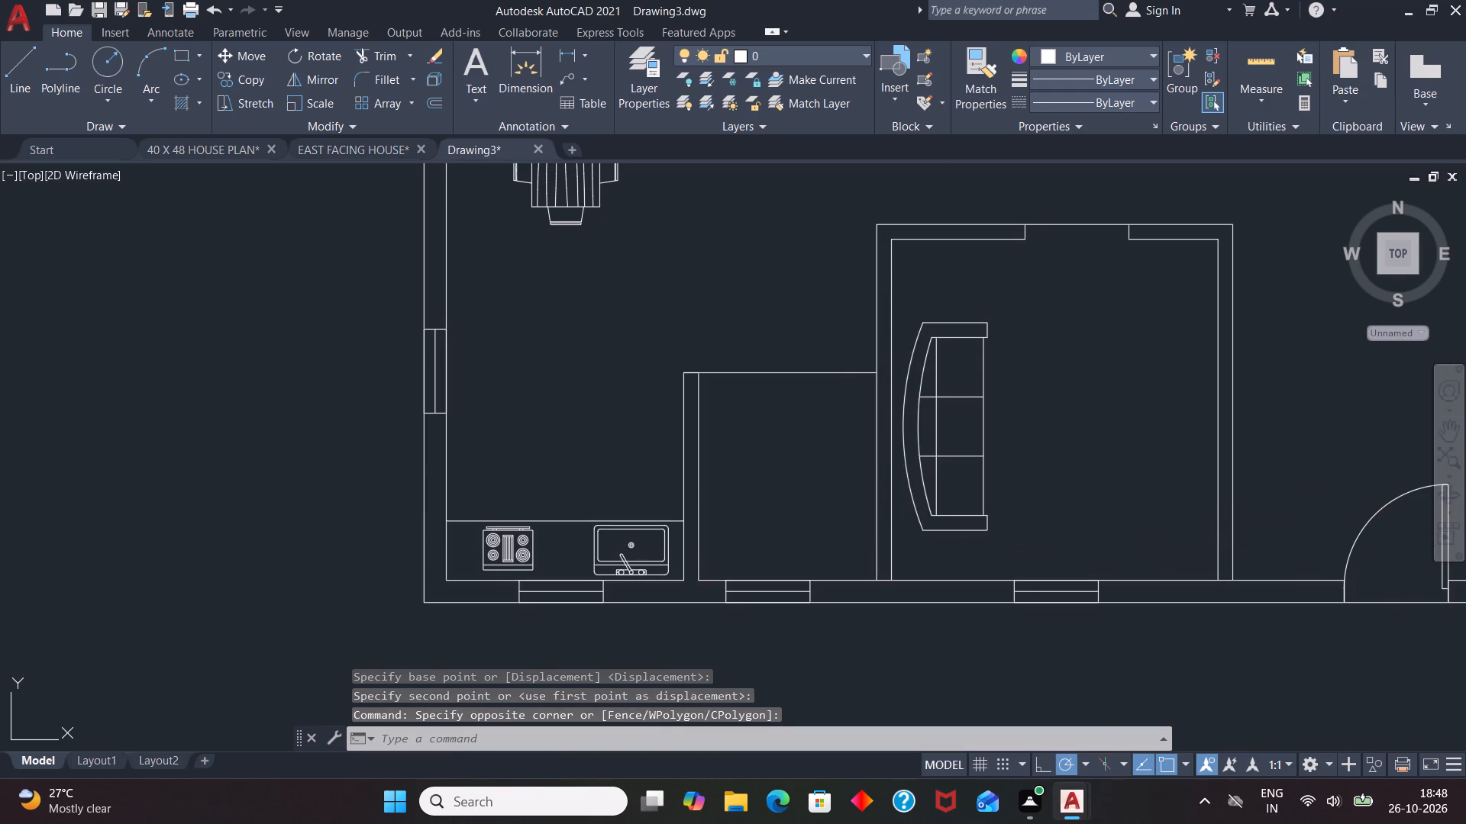
click(983, 513)
text(SC)
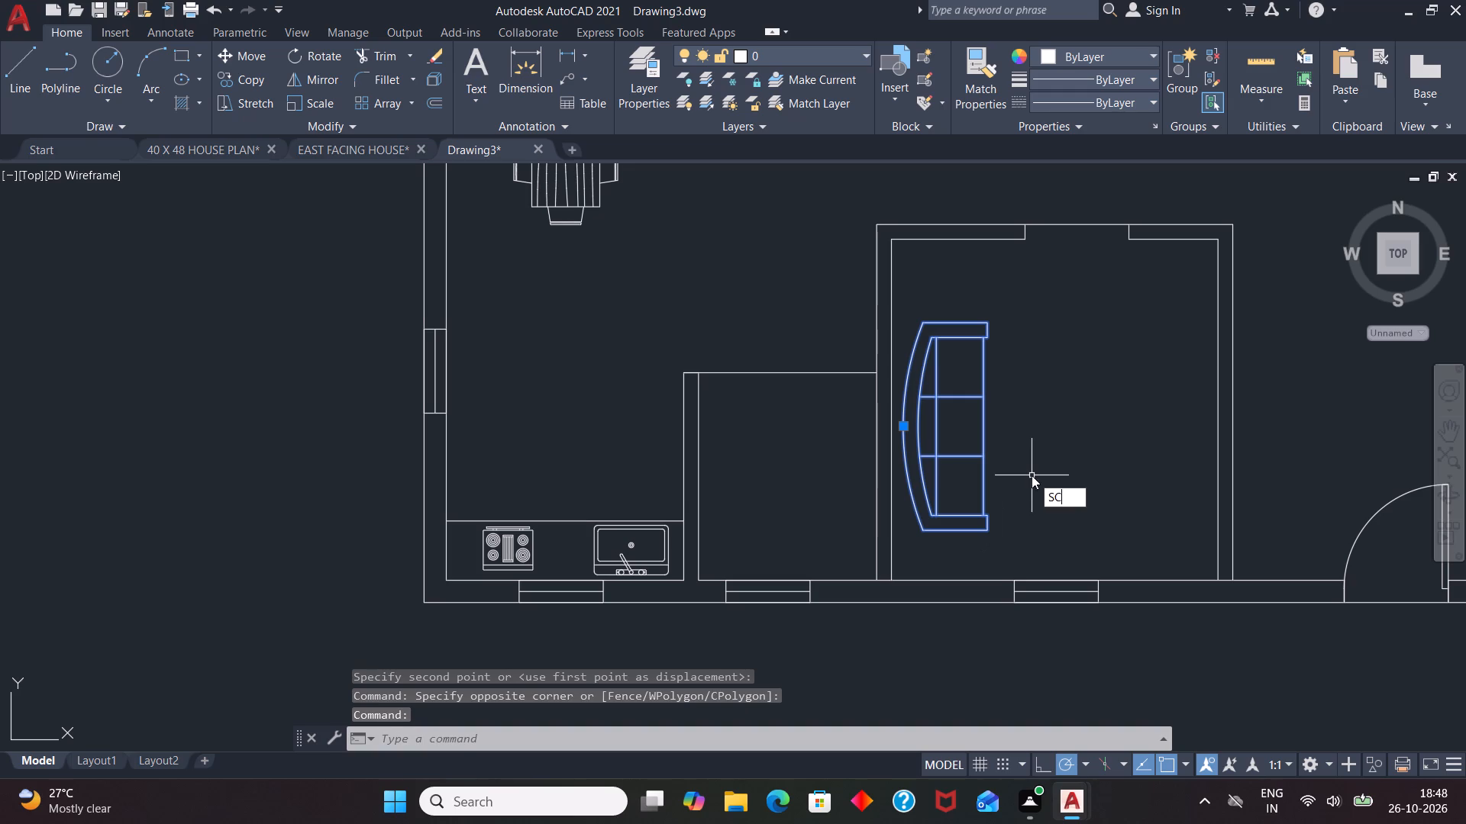
key(Return)
click(995, 536)
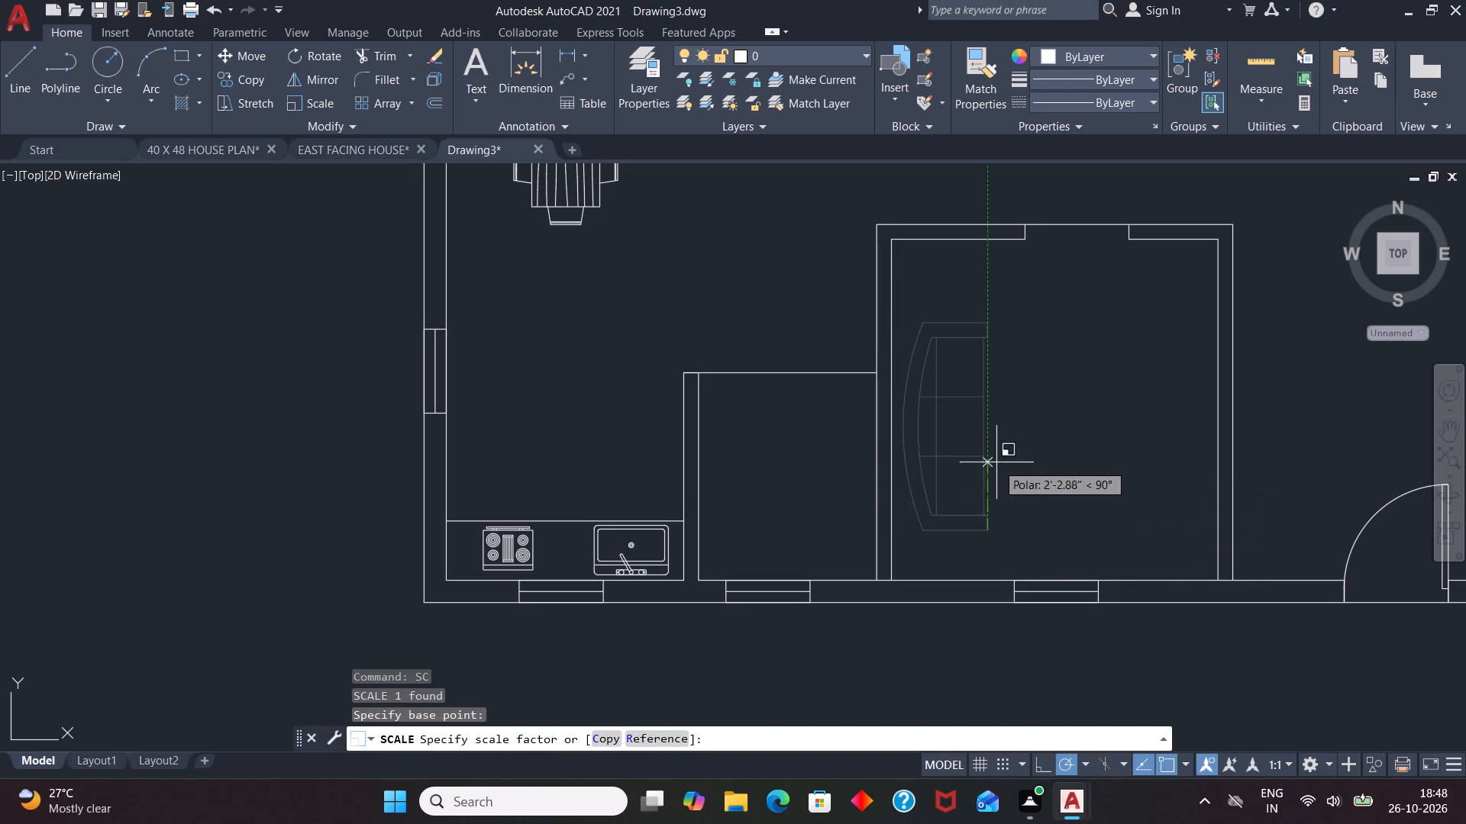
click(998, 454)
Shift the reduced sofa about 1' up and left so its back sits close to the room's left wall.
click(986, 471)
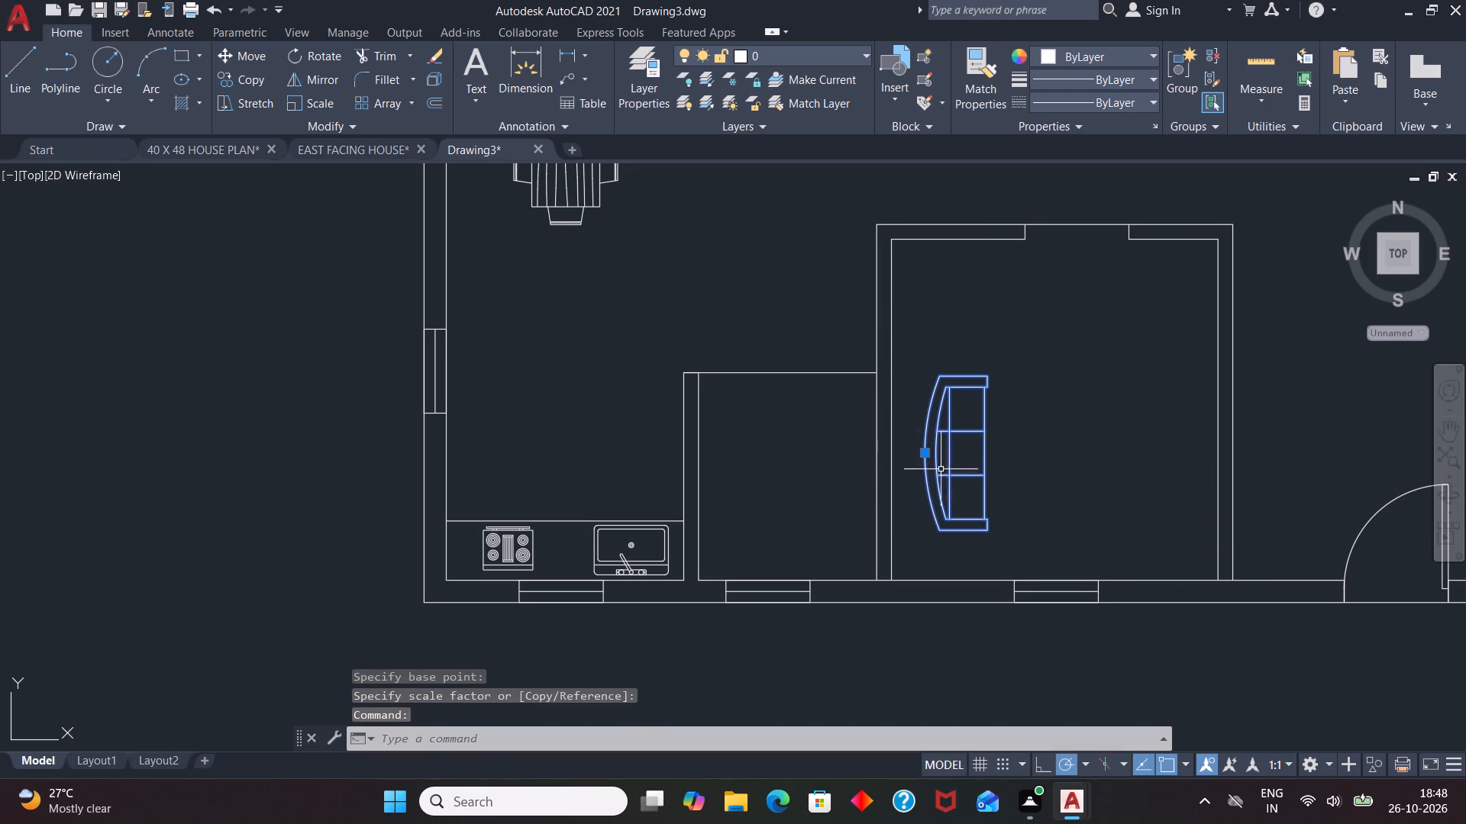
click(928, 452)
scroll(907, 426, up, 2)
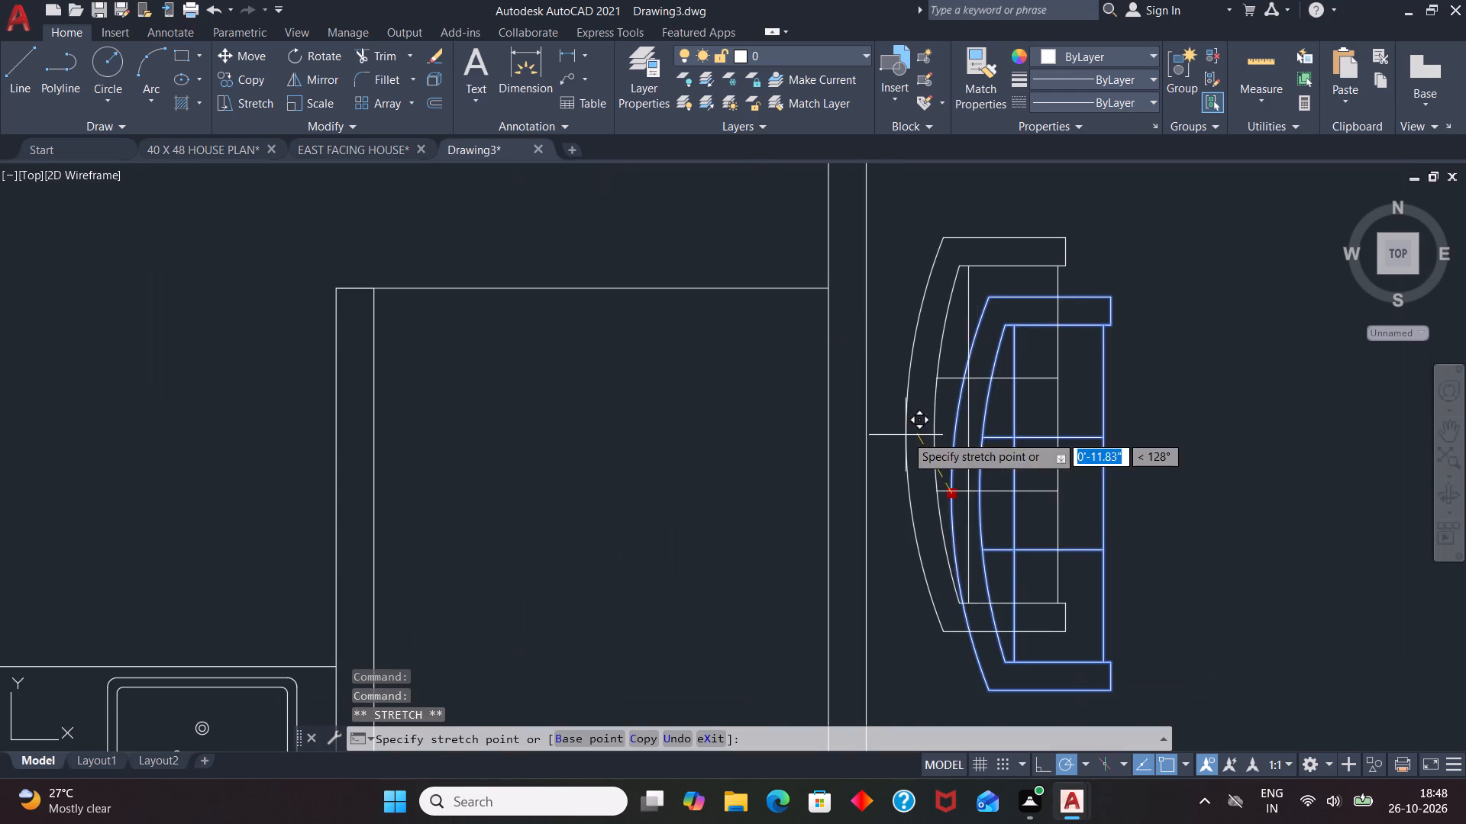
click(906, 435)
key(Escape)
Copy the sofa about 4'-10" horizontally to the right within the lower central room.
scroll(912, 484, down, 2)
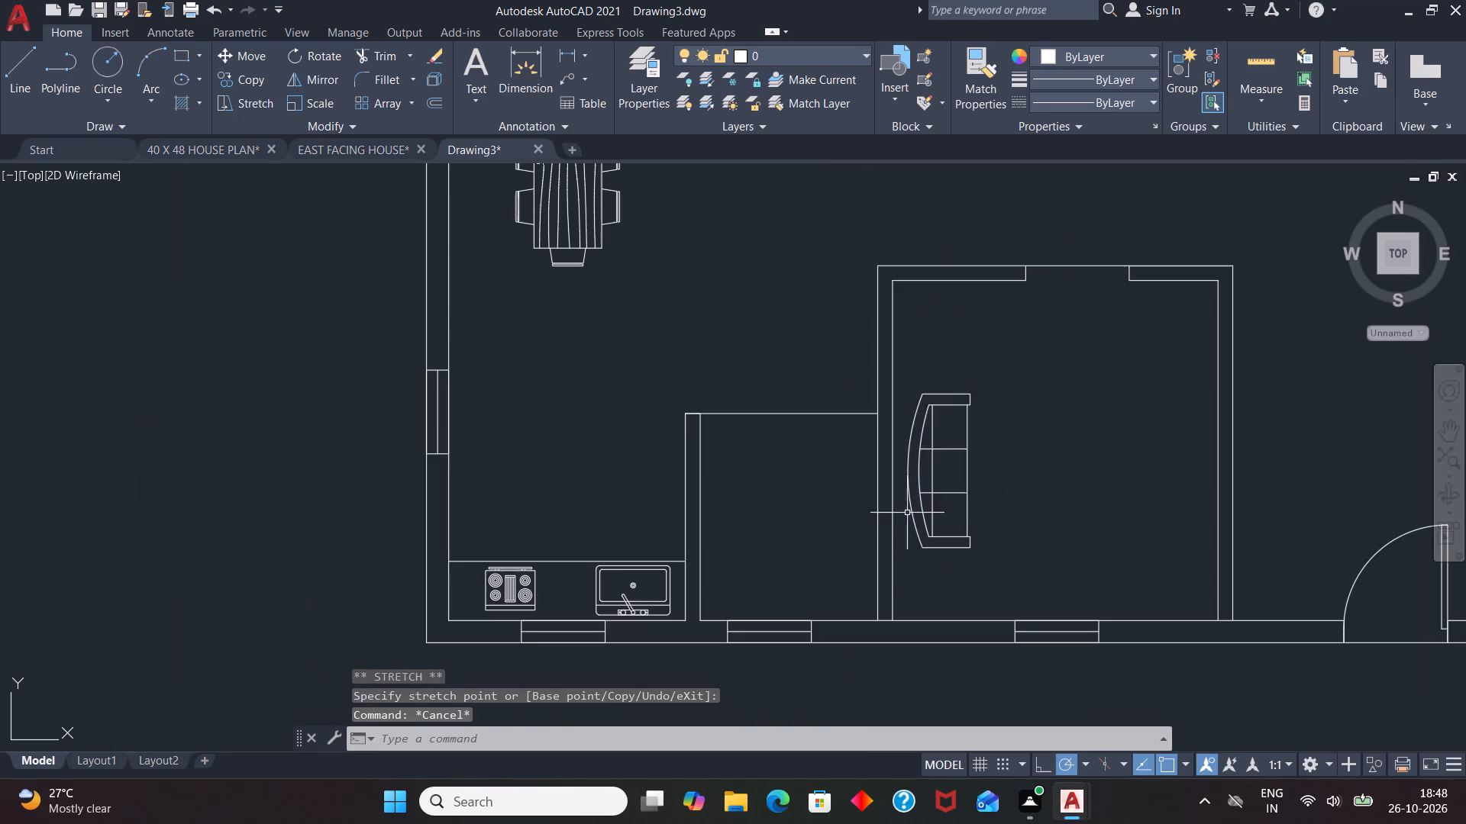
click(932, 416)
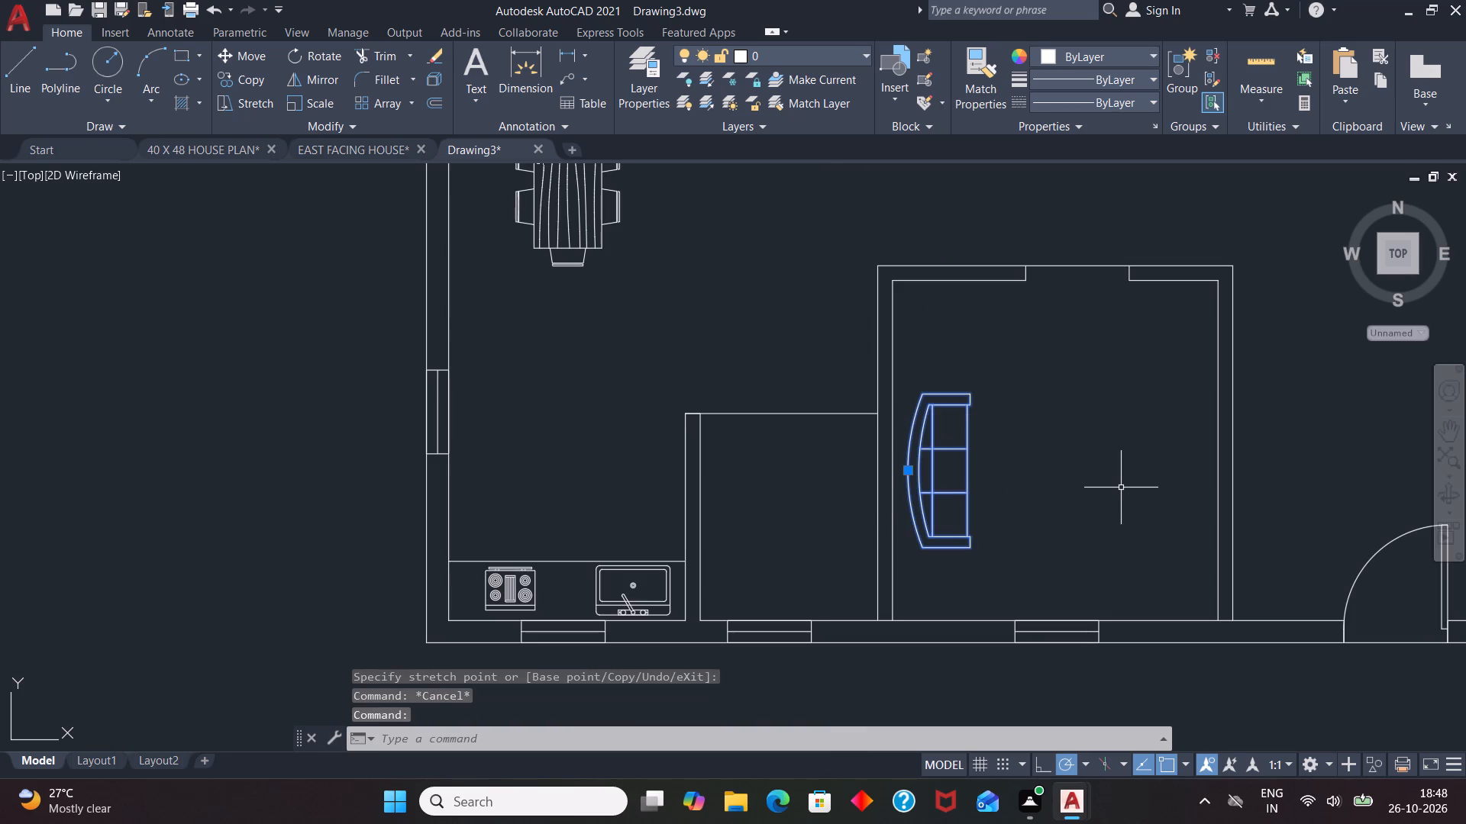
text(CO)
key(Return)
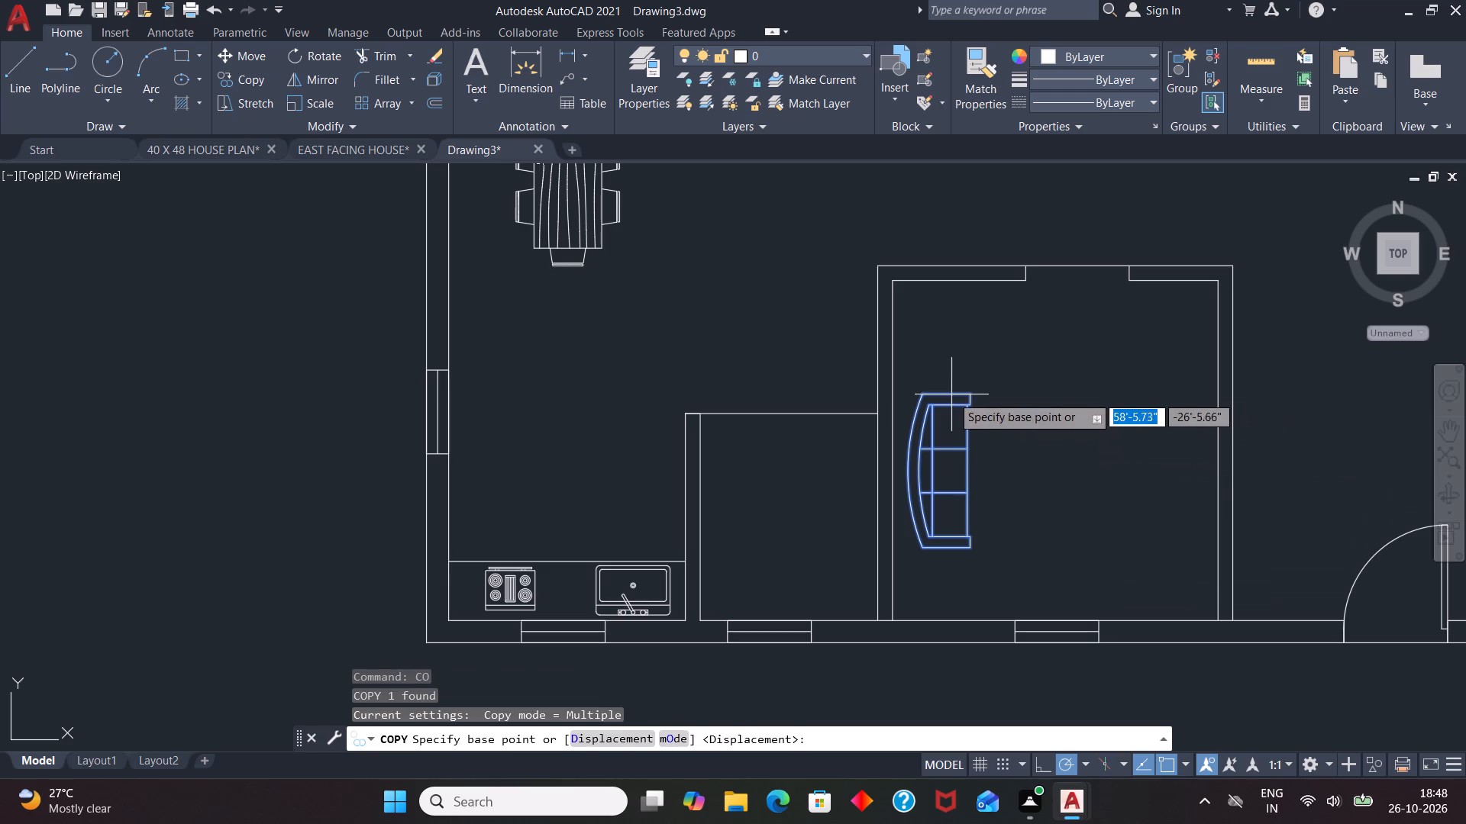
click(951, 395)
click(1090, 386)
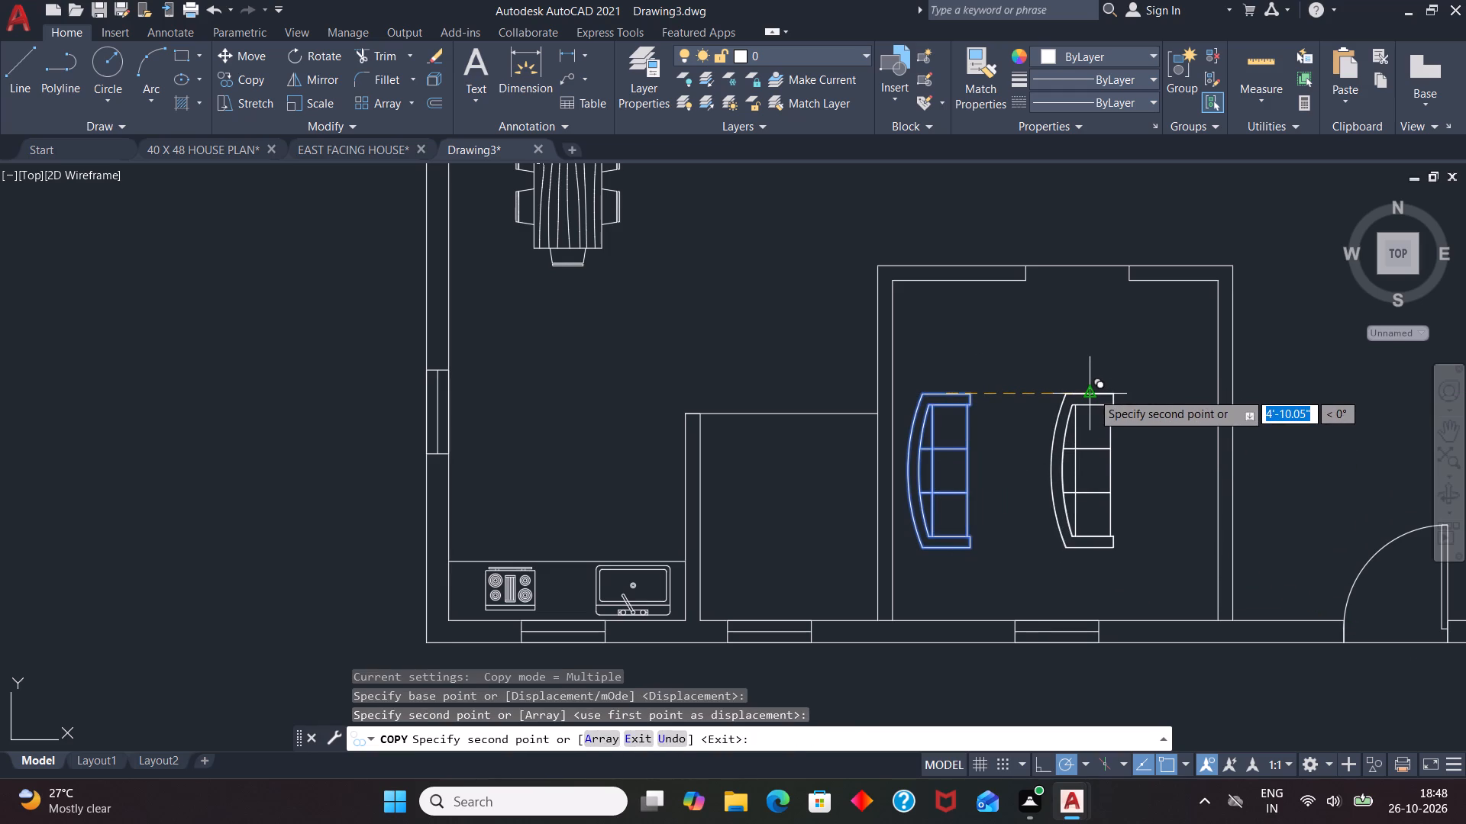
key(Escape)
Move the original sofa straight up along the left wall, leaving its distance from the wall unchanged.
click(965, 520)
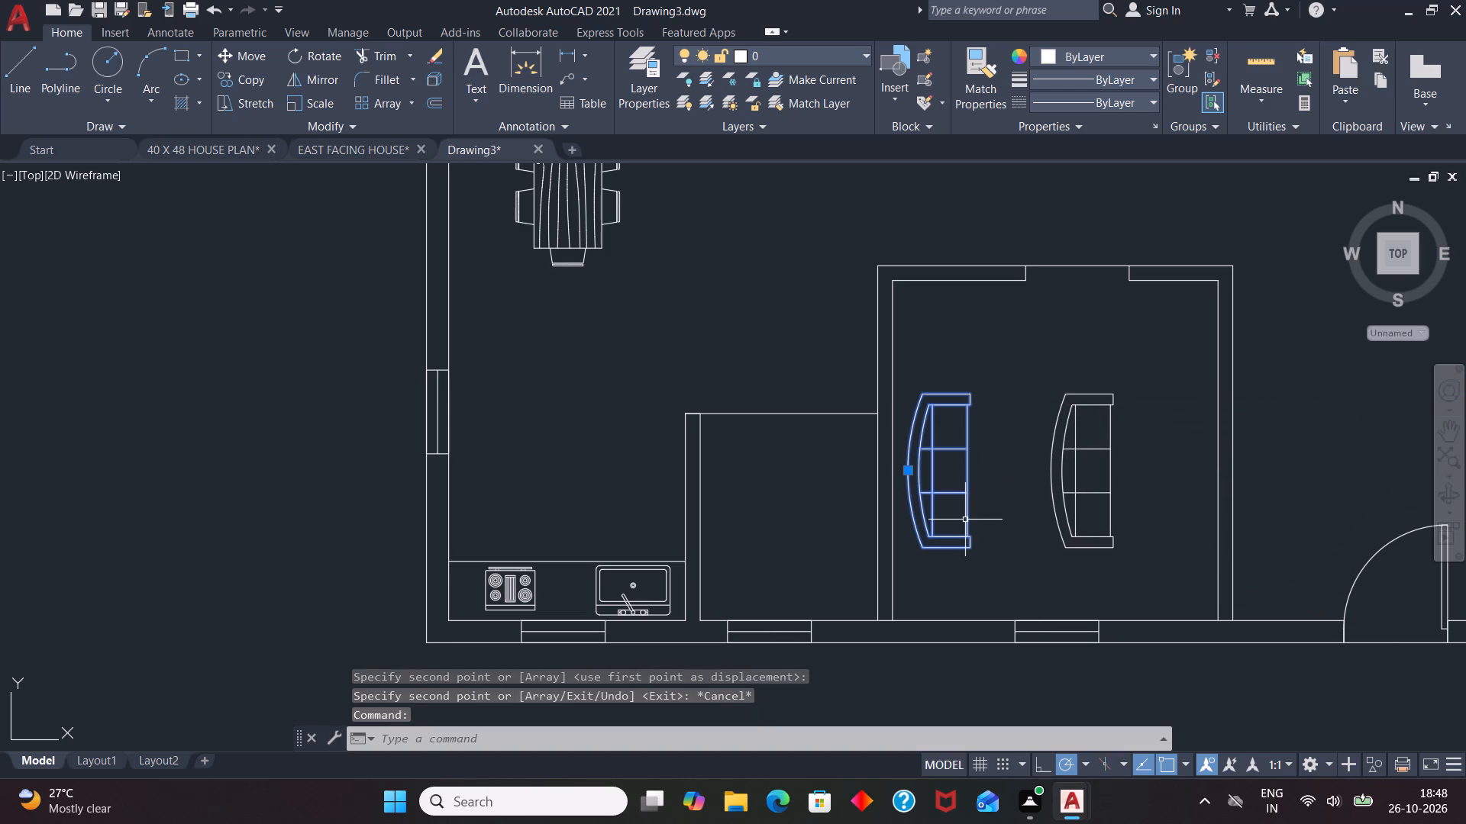
key(m)
key(Return)
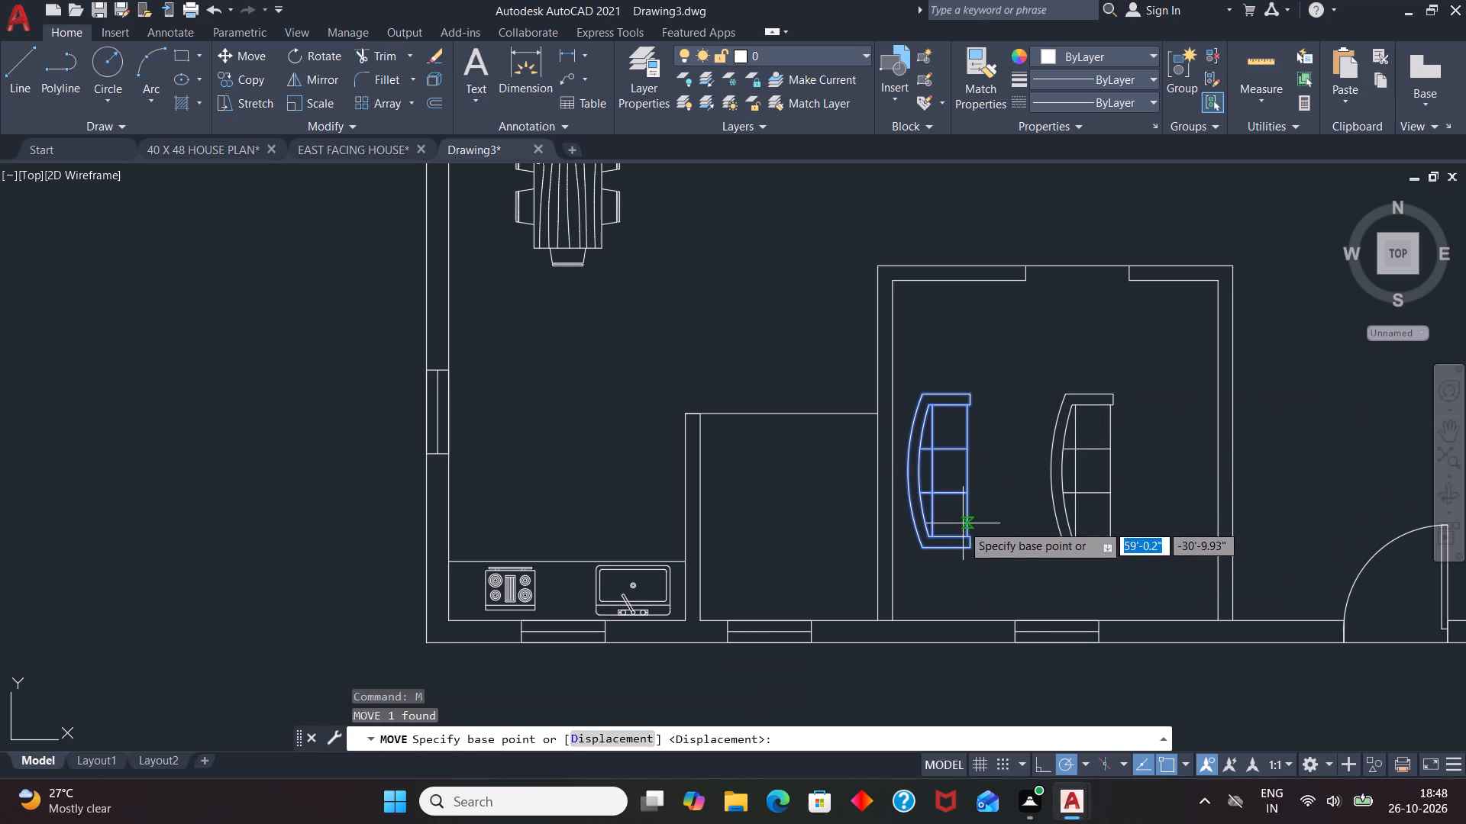
click(970, 549)
click(969, 488)
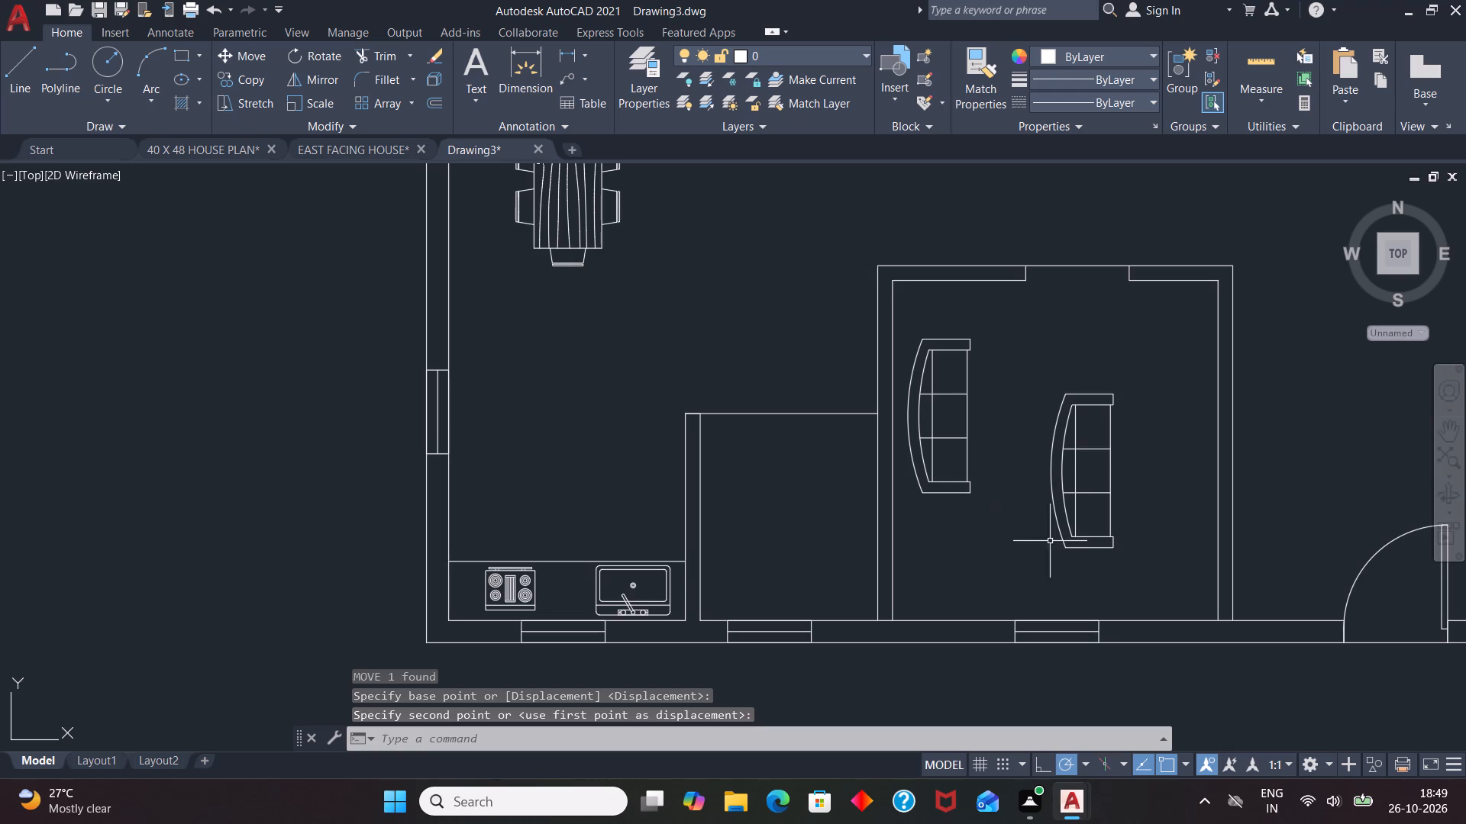
Rotate the copied sofa 90° about its lower-left seat corner so its back faces the bottom wall.
click(1093, 543)
click(1087, 531)
key(t)
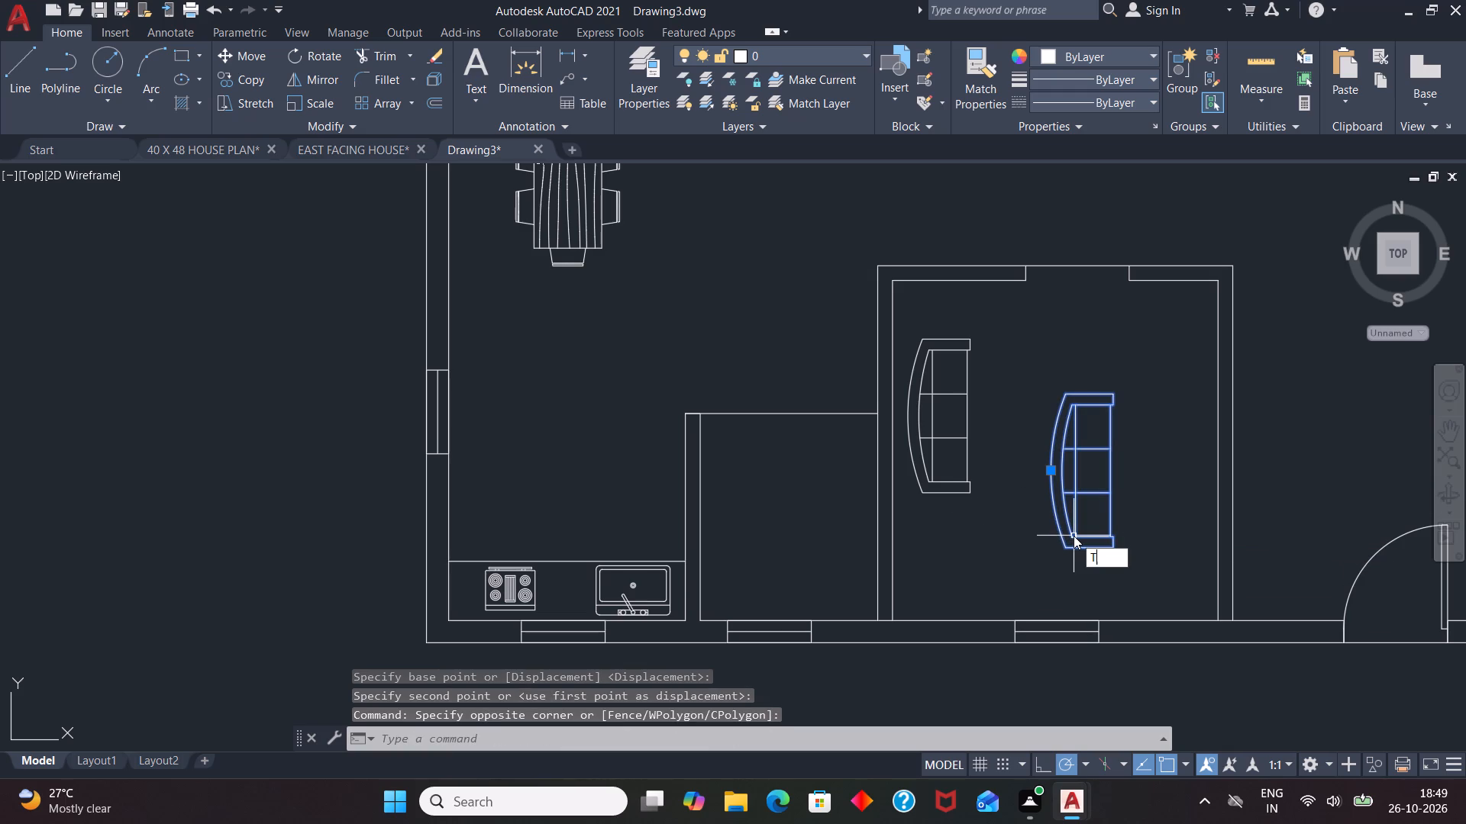
key(BackSpace)
text(RO)
key(Return)
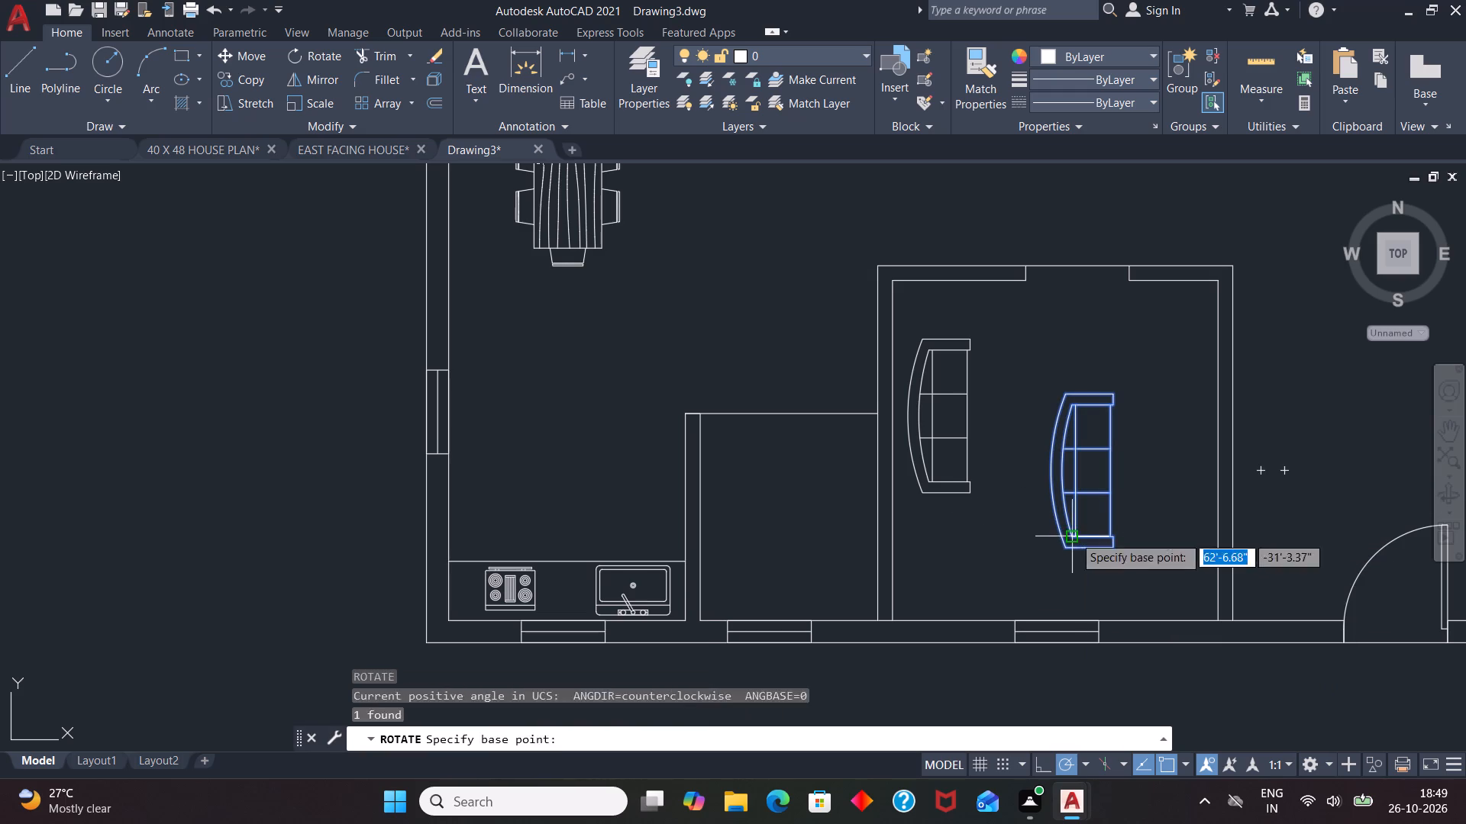
click(1074, 536)
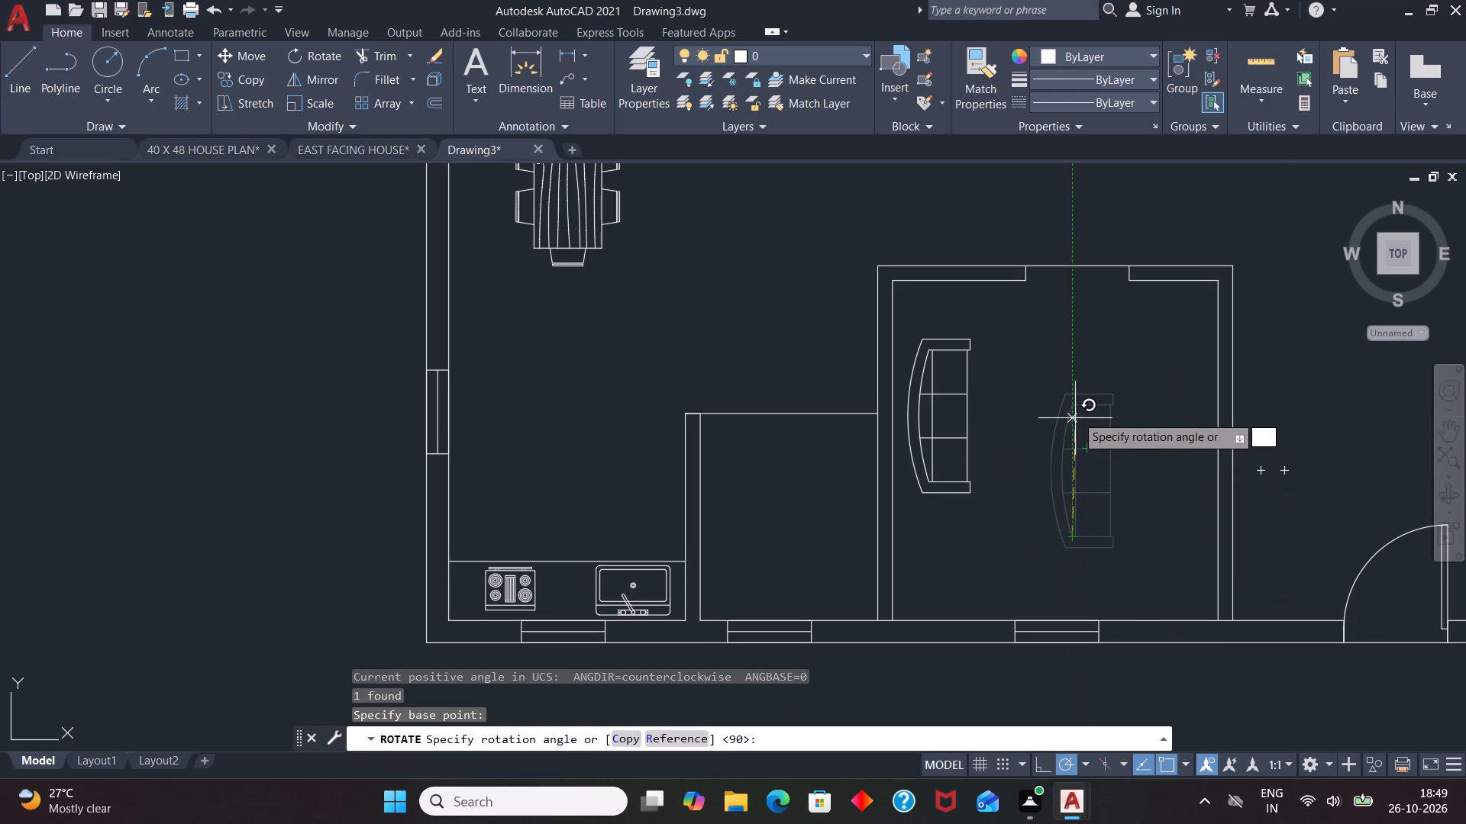
click(1070, 371)
Shift the rotated sofa right so its left end is just past the lower-right corner of the sofa by the left wall.
click(1074, 499)
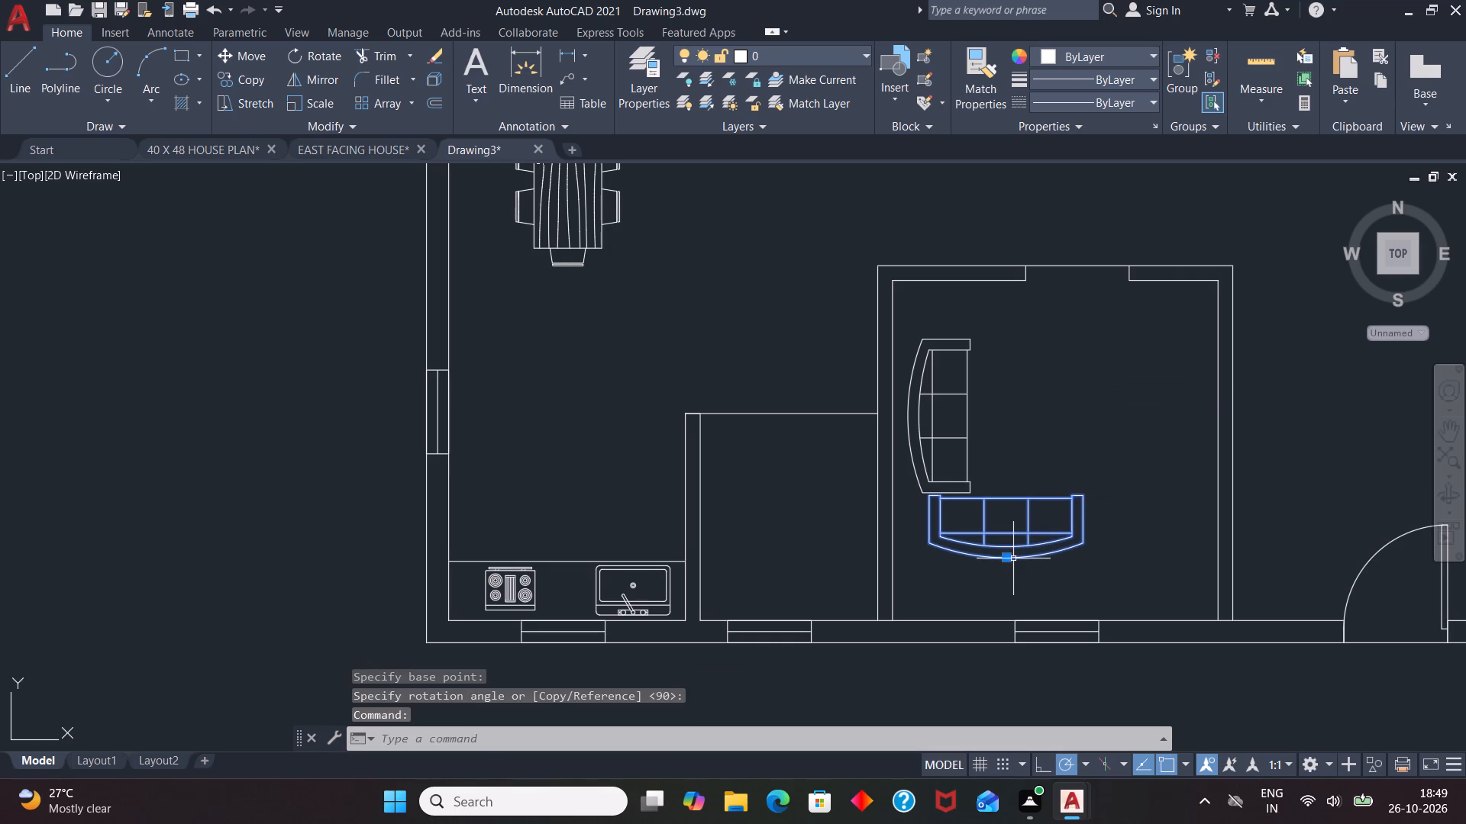
click(1011, 561)
click(1052, 558)
key(space)
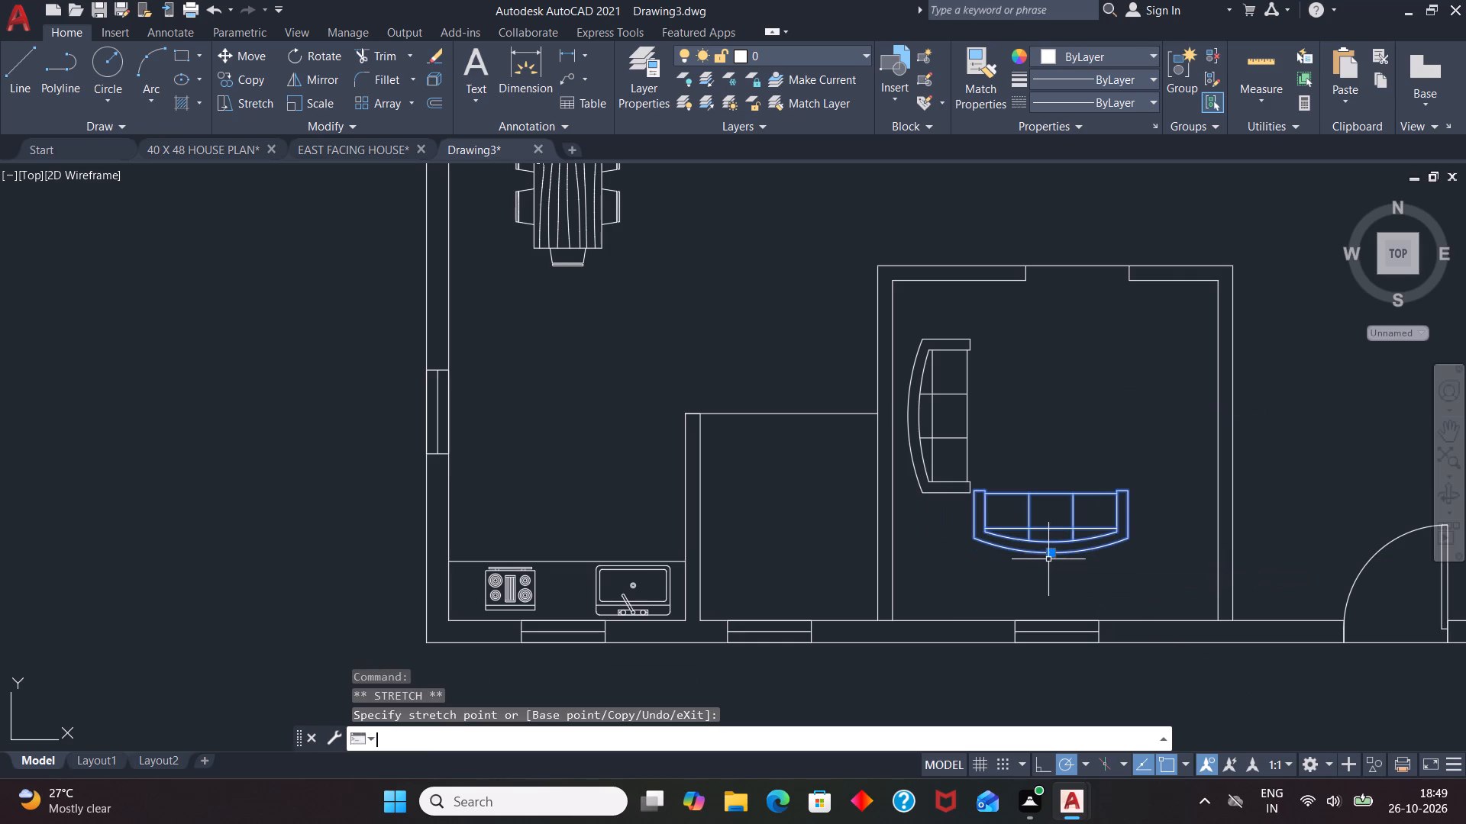
key(Escape)
Draw a centre table rectangle about 3' wide and 3'-6" high, right of the left sofa and above the bottom one.
text(REC)
key(Return)
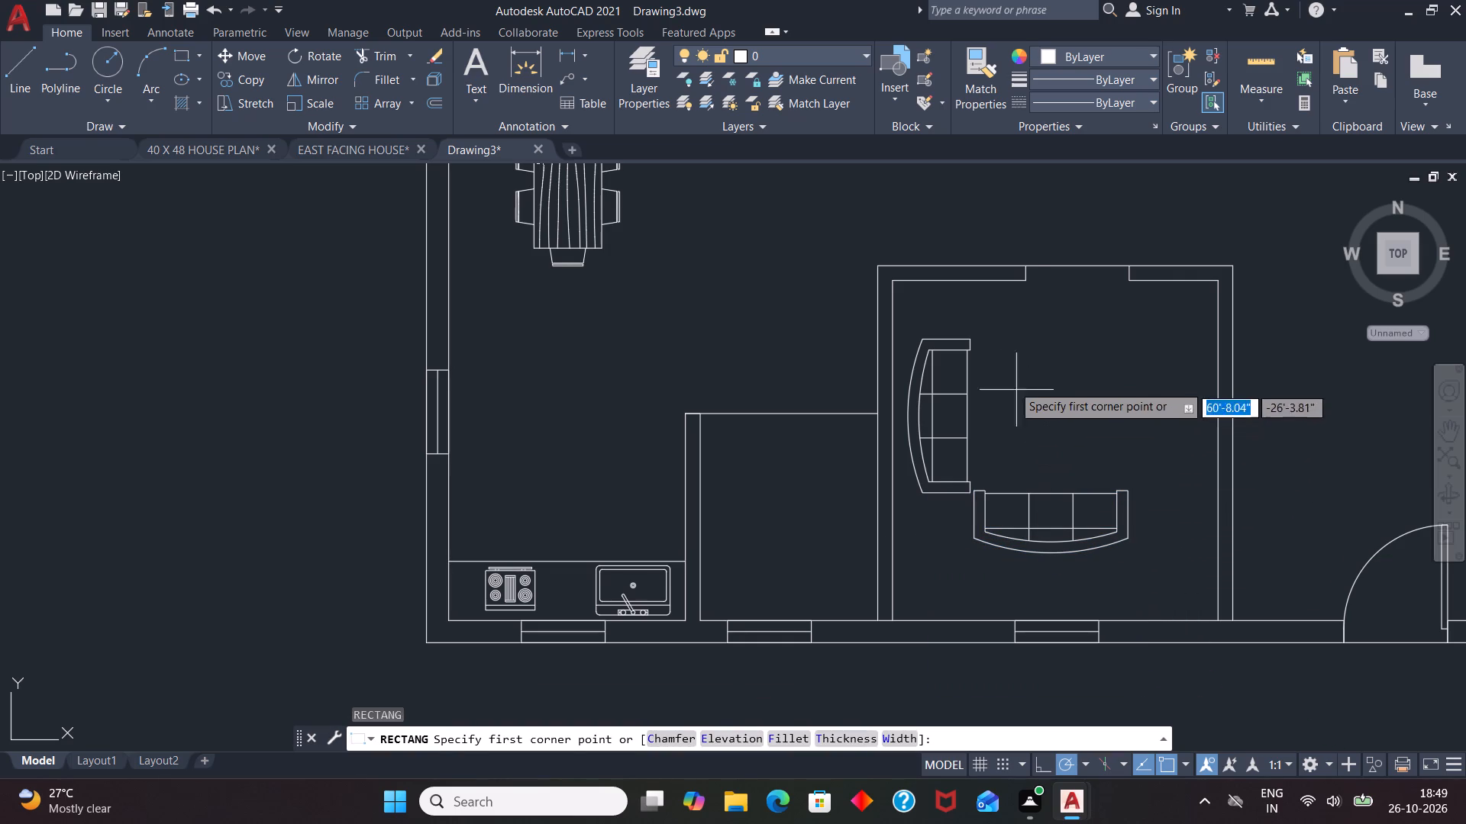
click(999, 361)
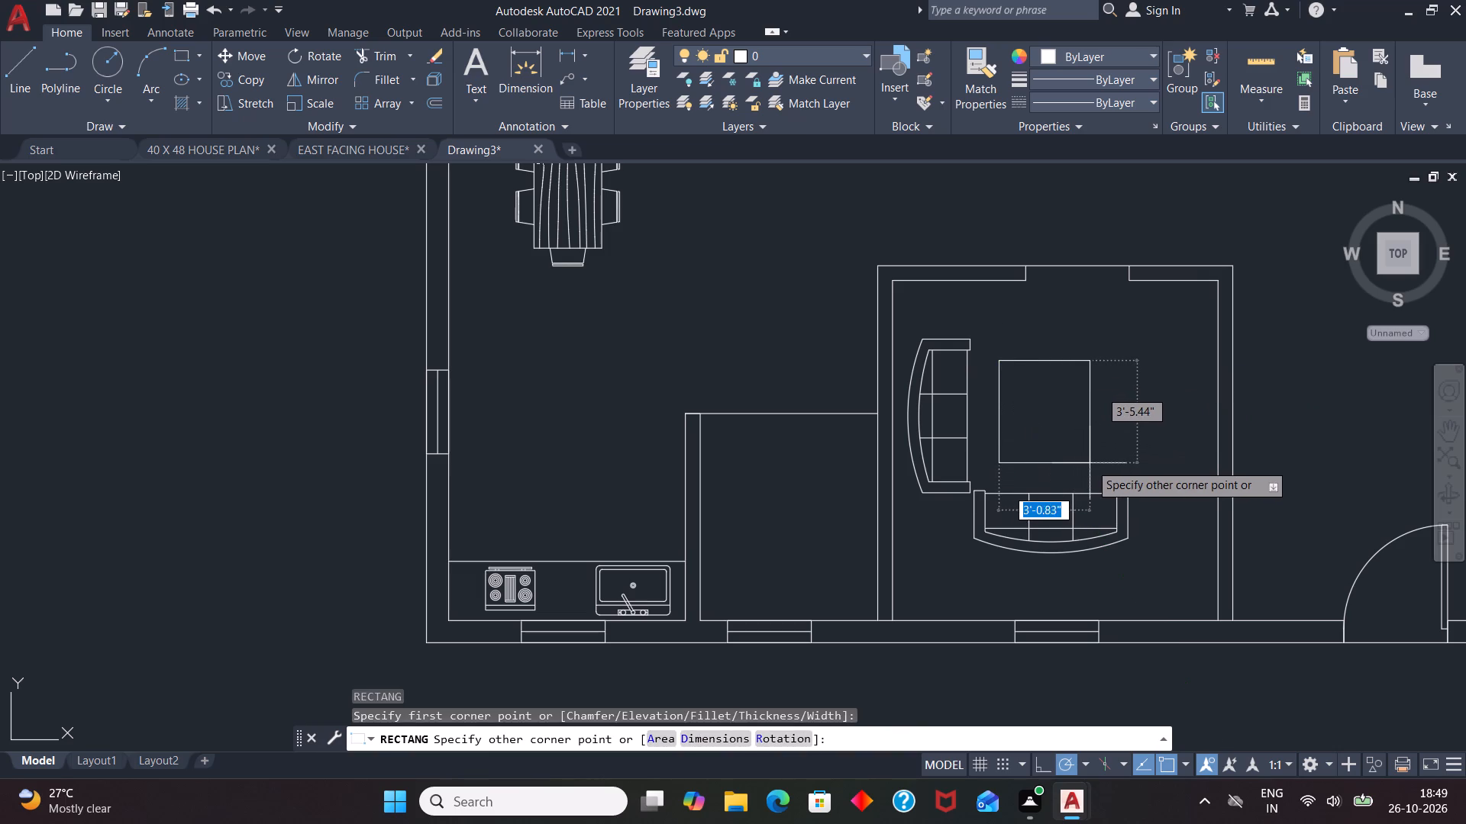
click(1096, 470)
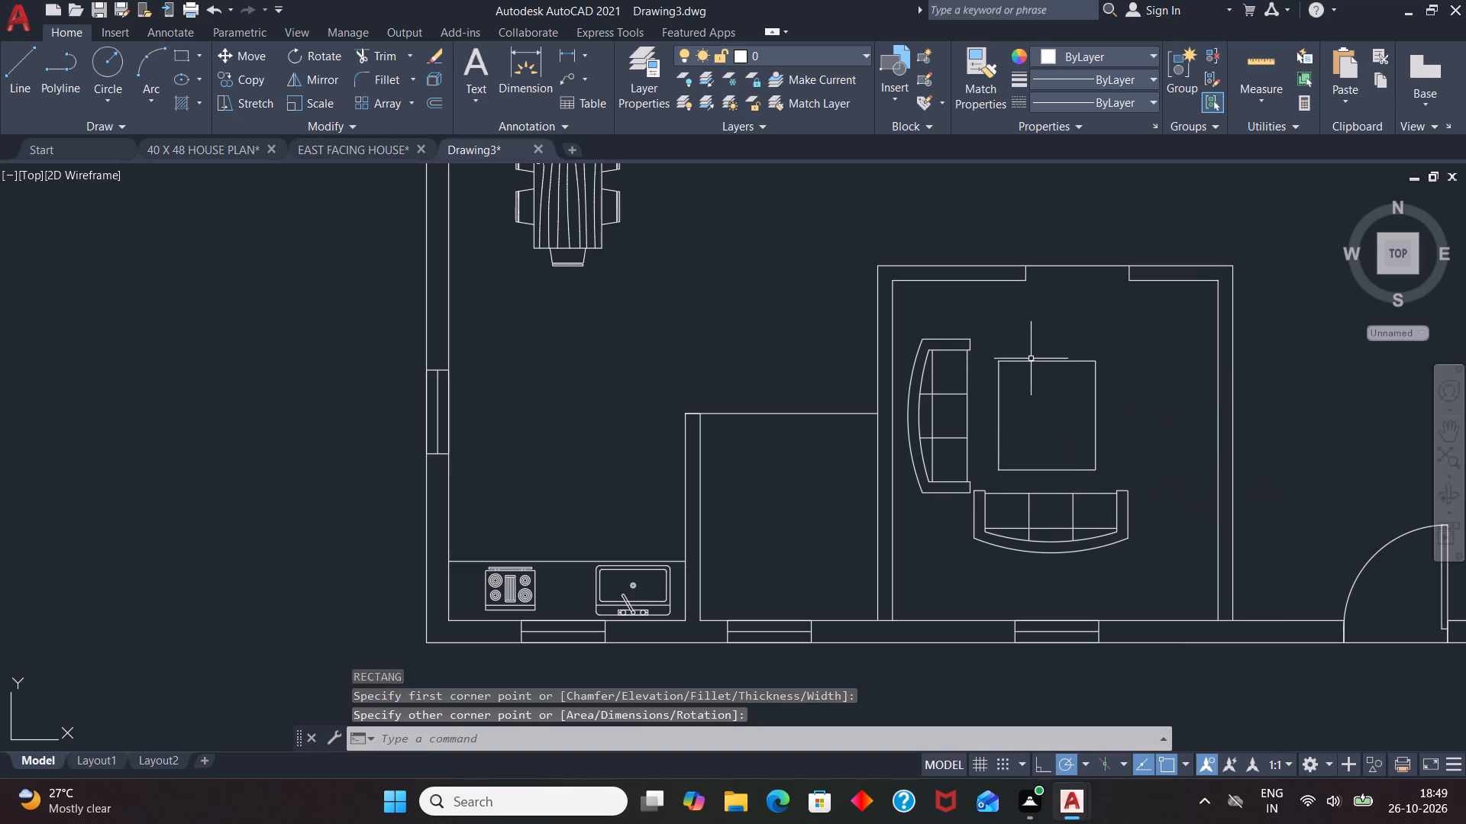
Offset the centre table rectangle 2" inward.
key(o)
key(Return)
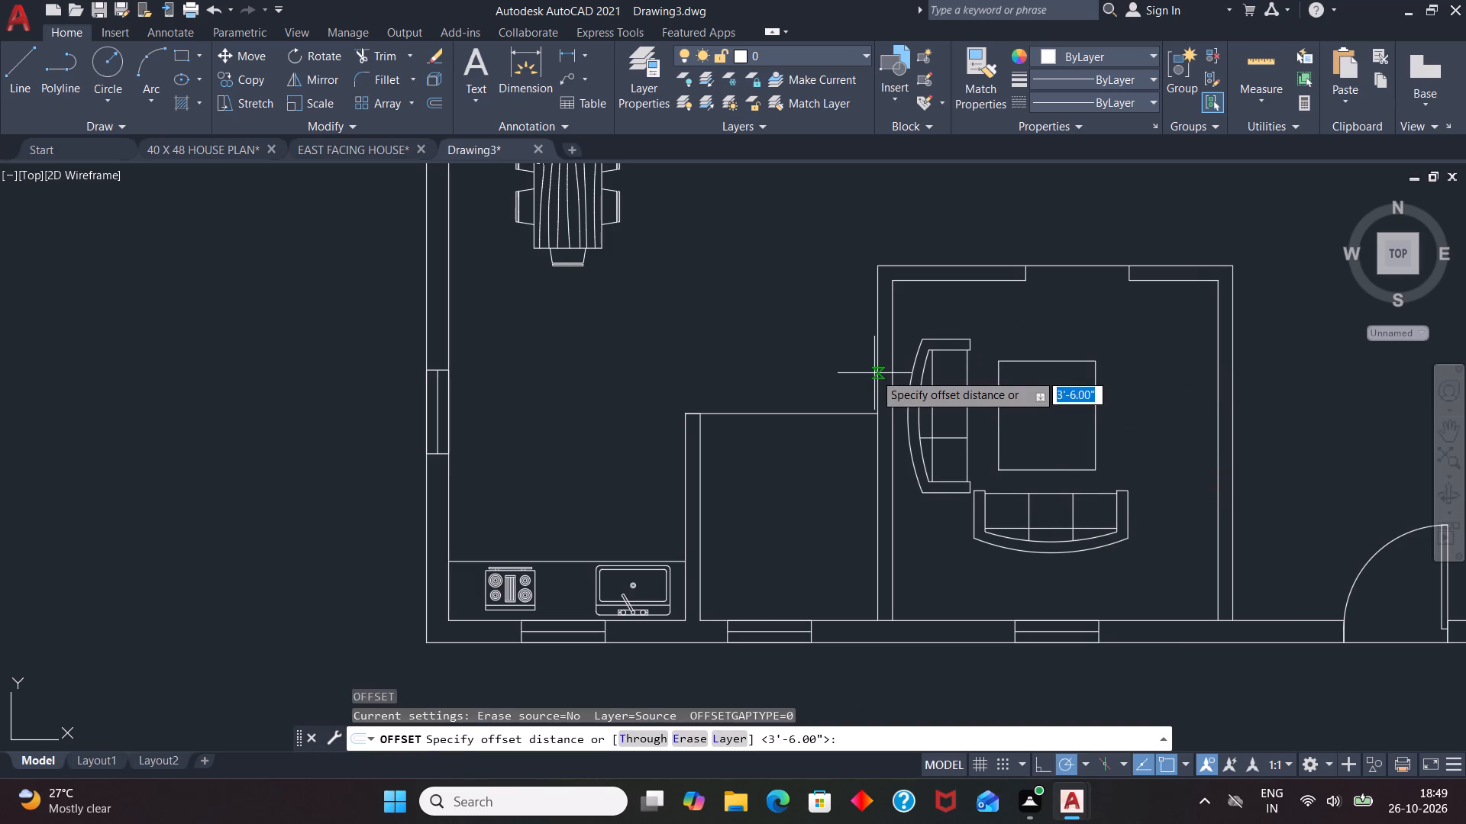
key(2)
key(Return)
drag(1026, 360, 1026, 369)
click(1029, 401)
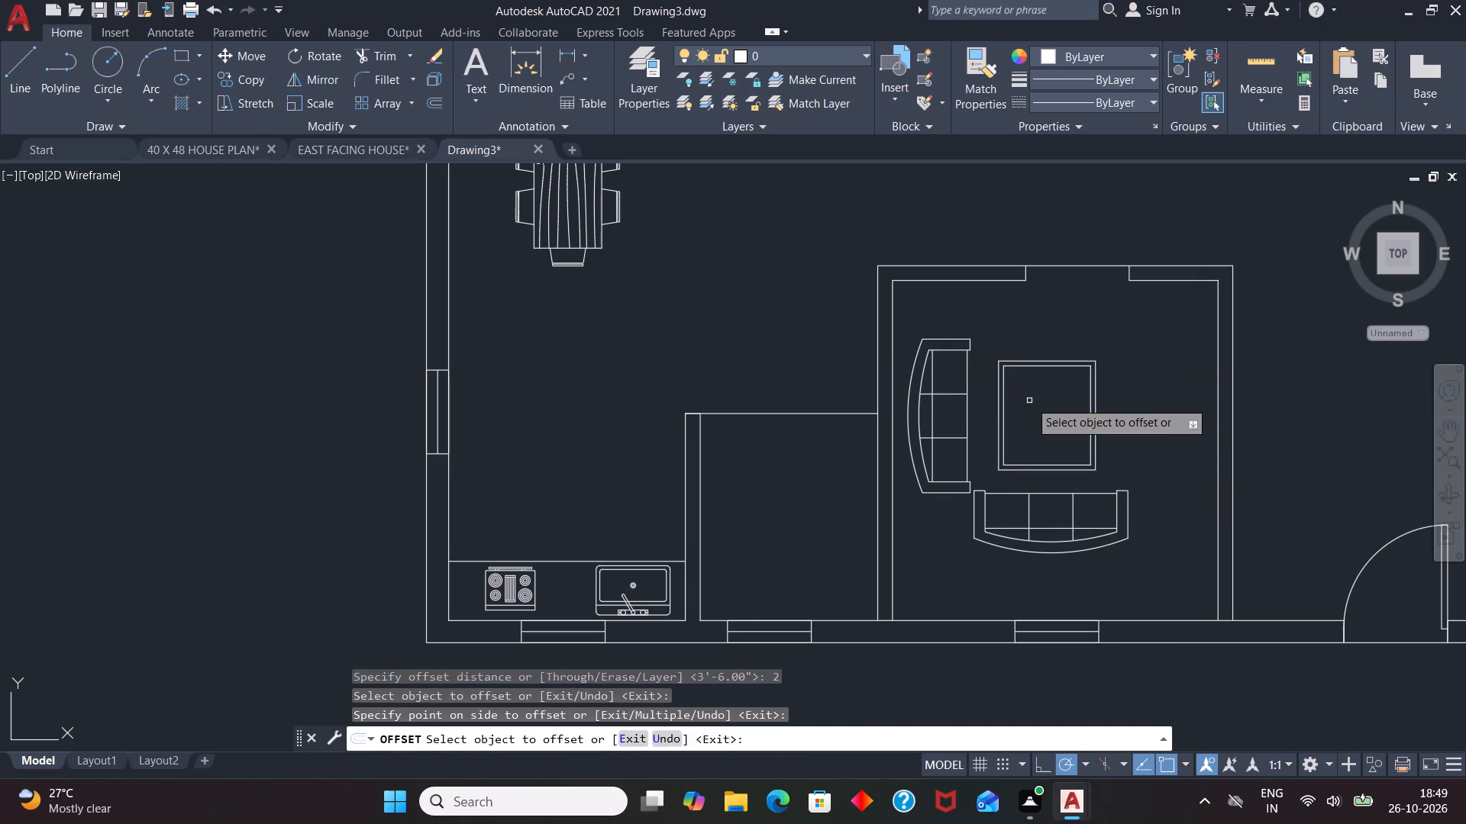
key(space)
Copy the three-seat sofa by the room's left wall up into the open hall above that room.
scroll(987, 418, down, 2)
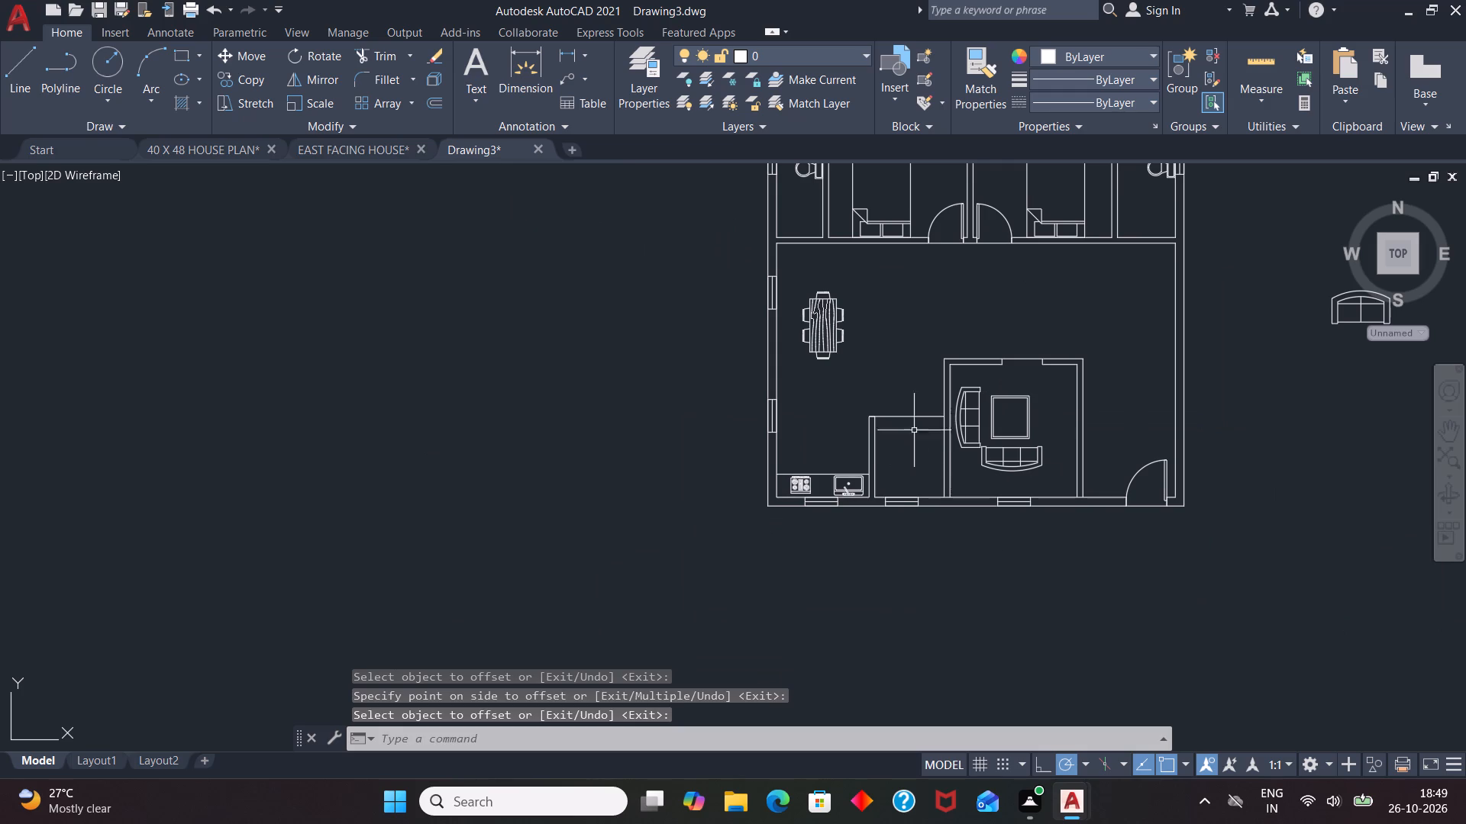
click(968, 407)
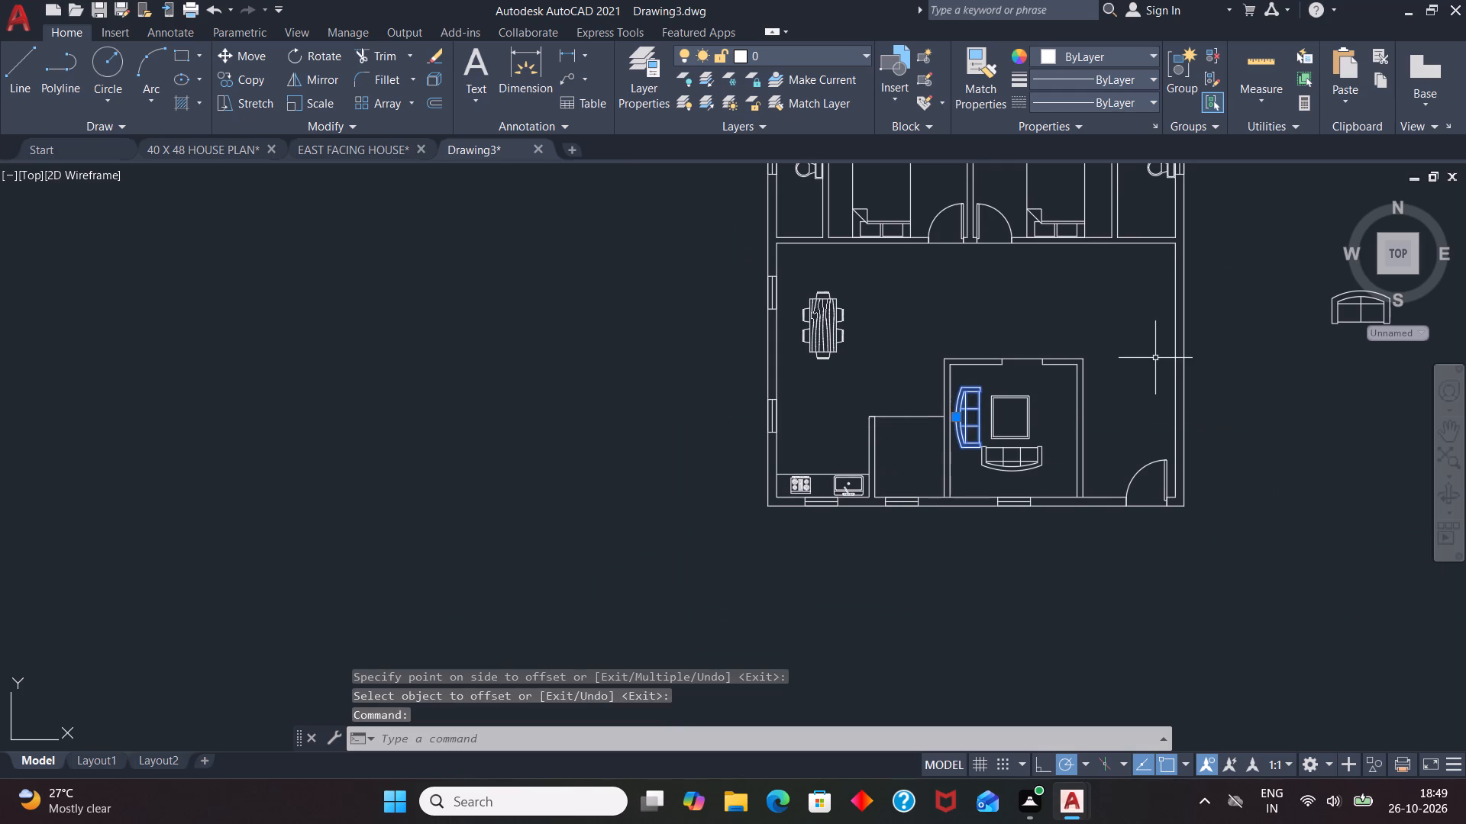
text(CO)
key(Return)
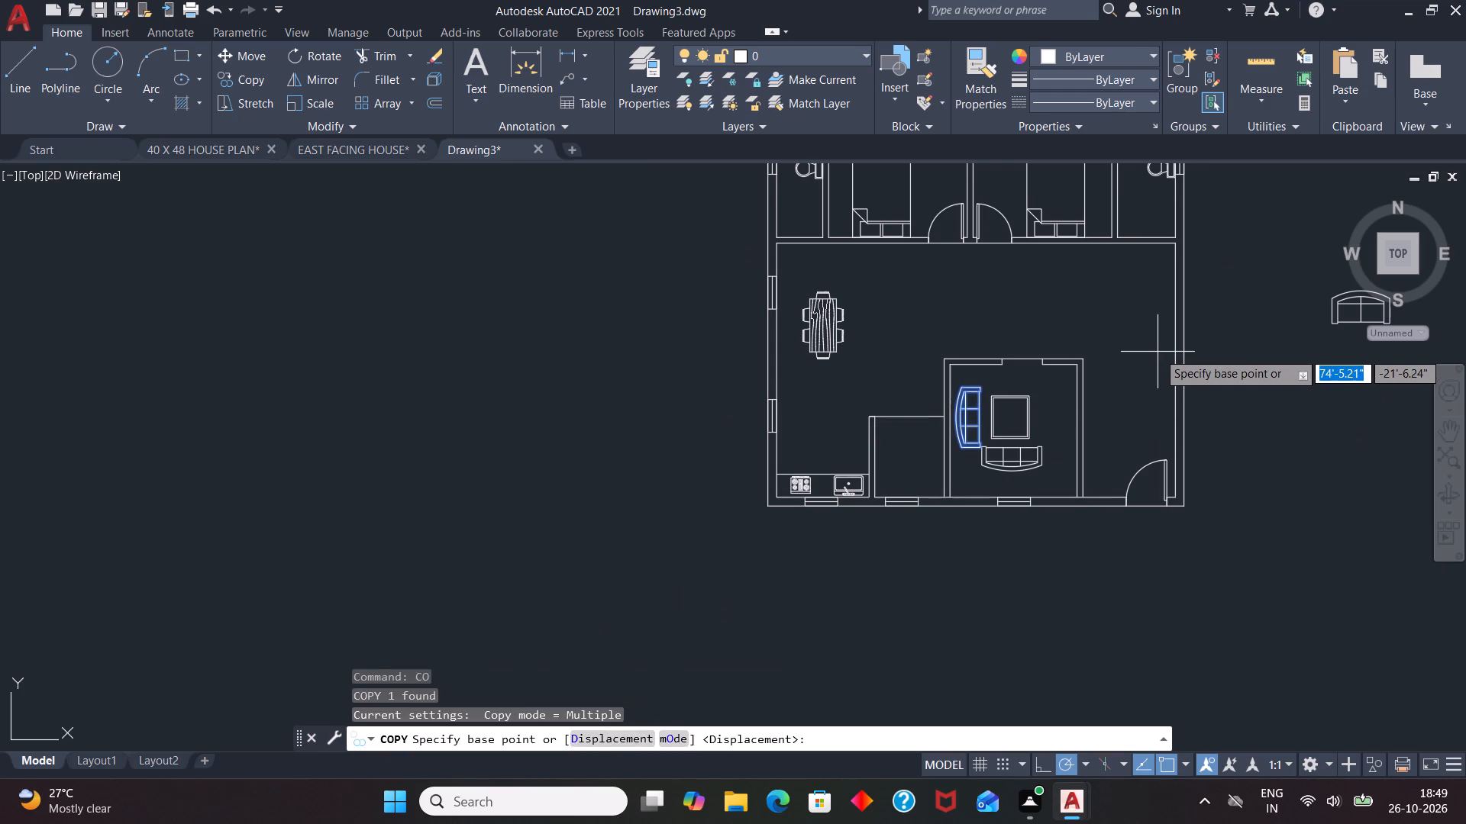
click(970, 402)
scroll(962, 271, up, 2)
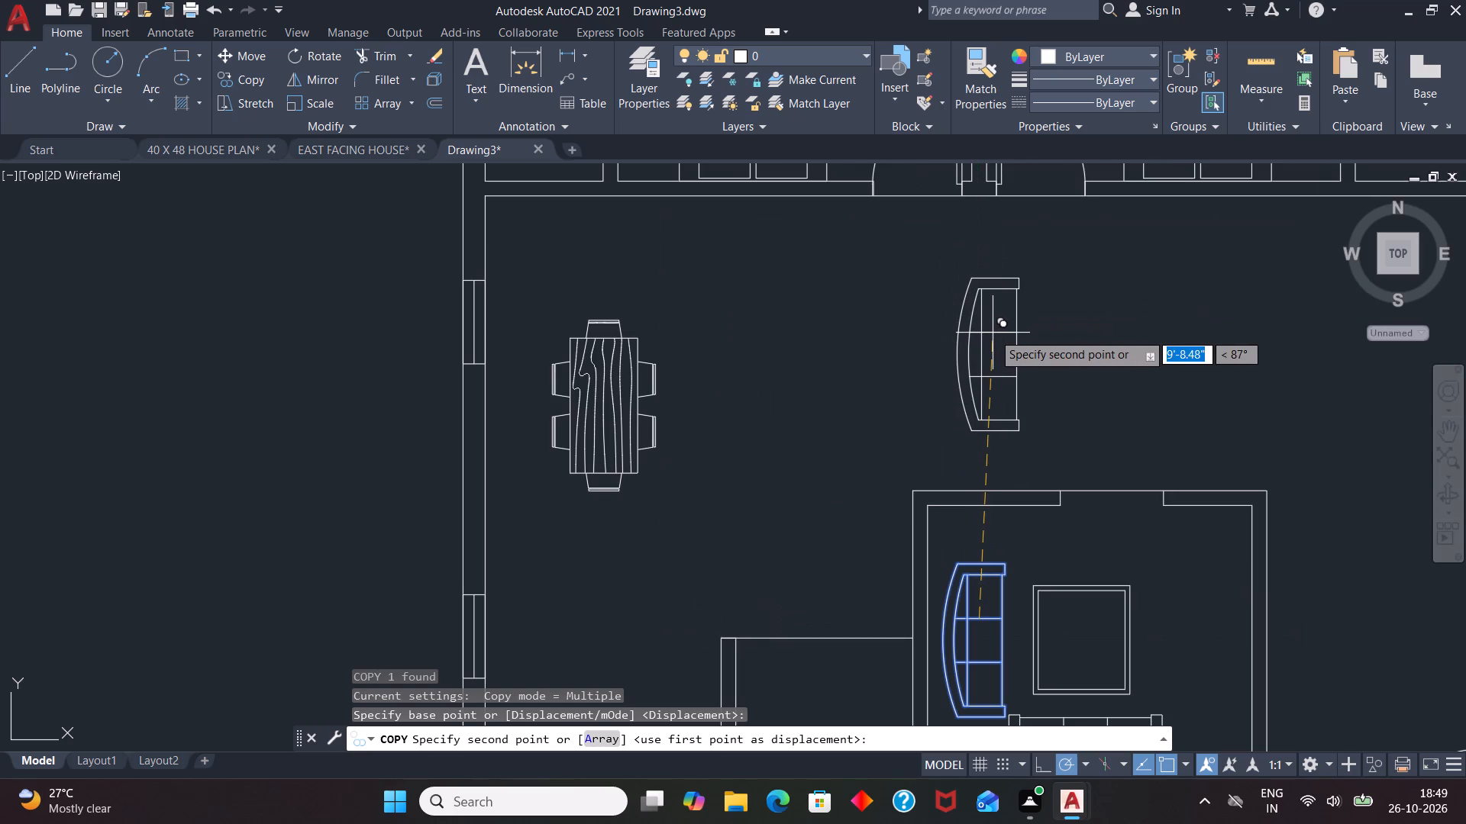
click(993, 339)
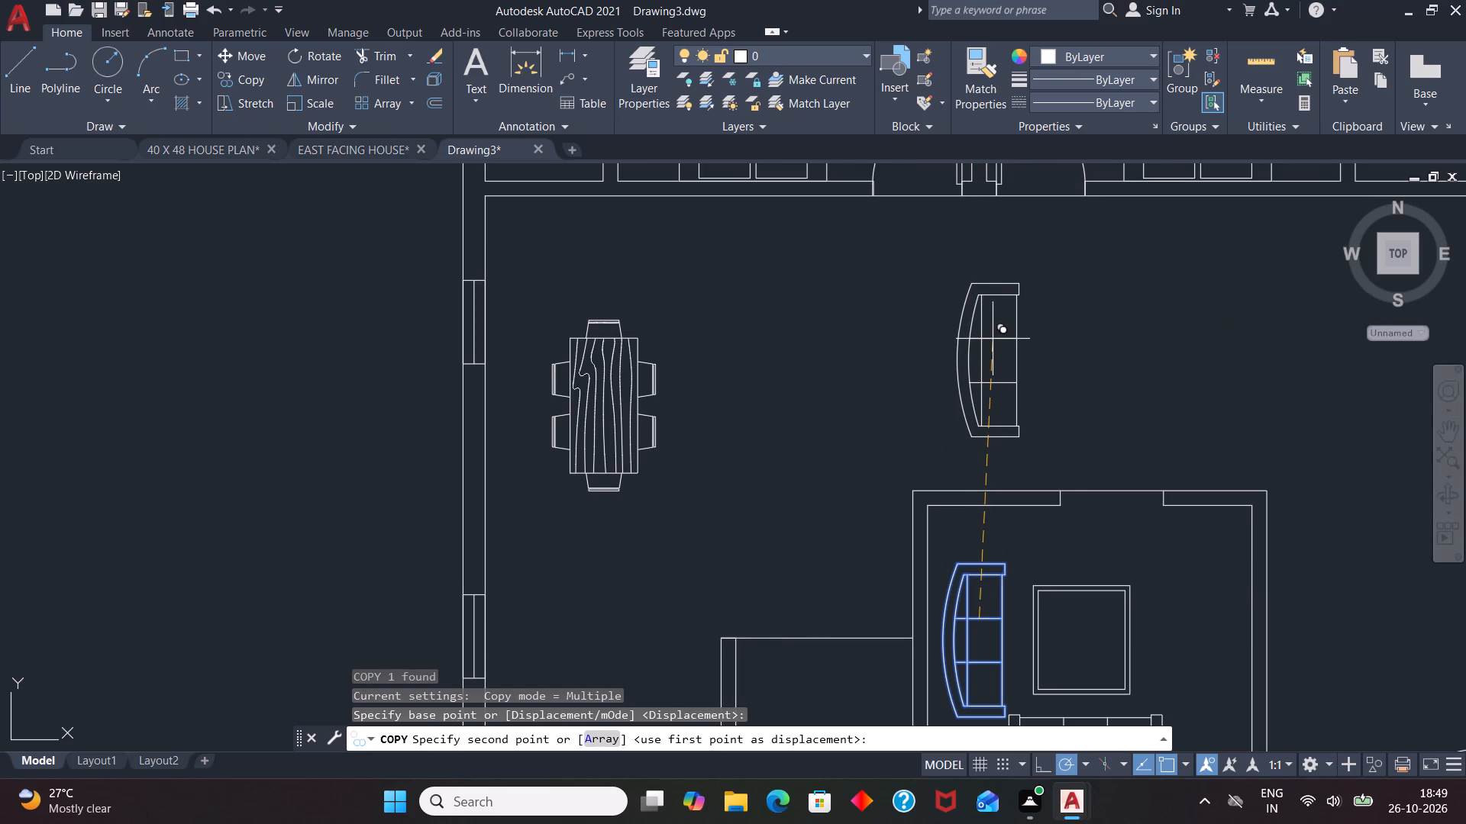
key(Escape)
Move the two-seat sofa from outside the plan into the hall, above and to the right of the copied three-seat sofa.
scroll(889, 369, down, 2)
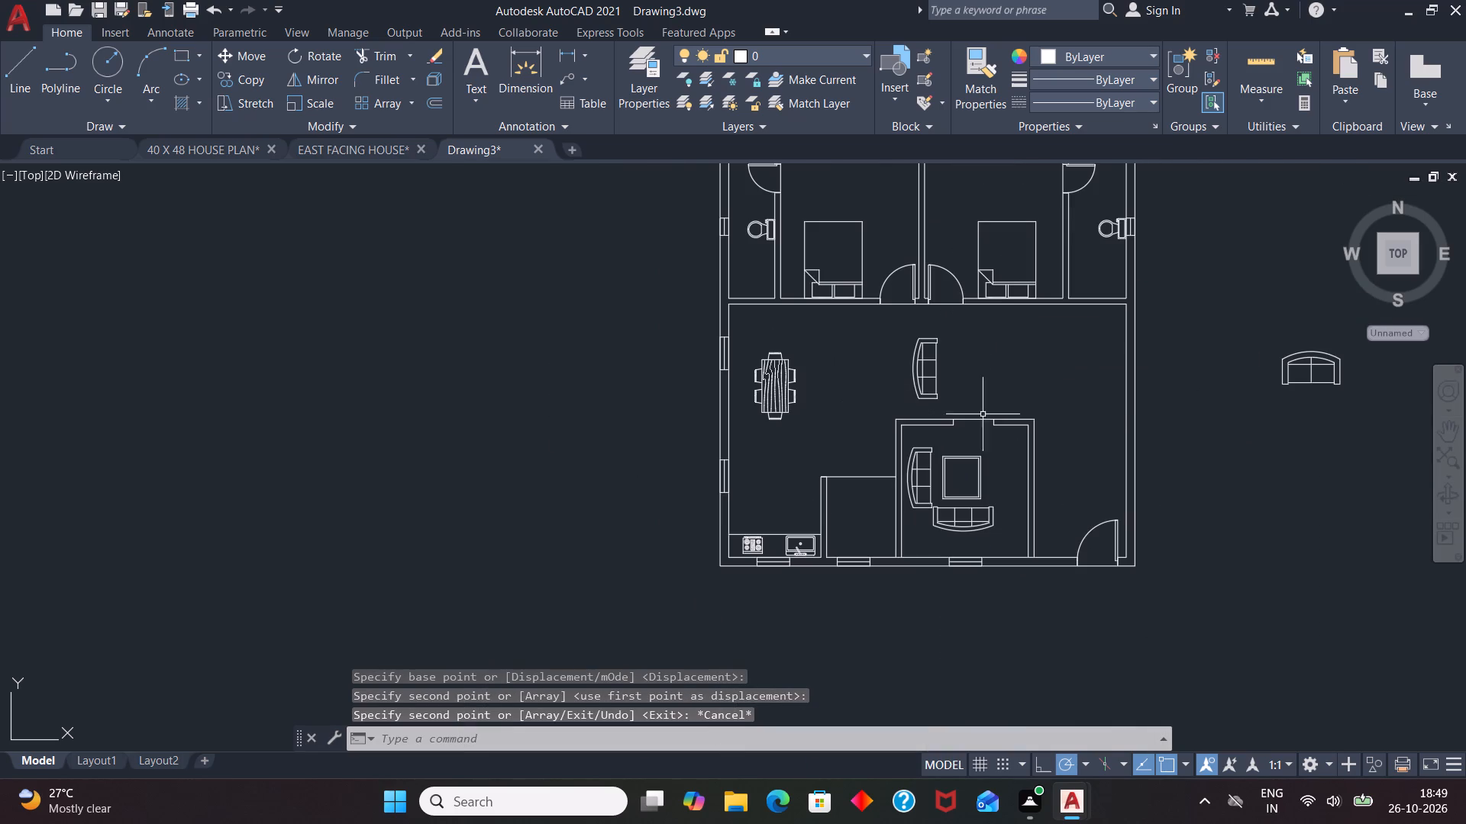
click(1280, 366)
click(1284, 359)
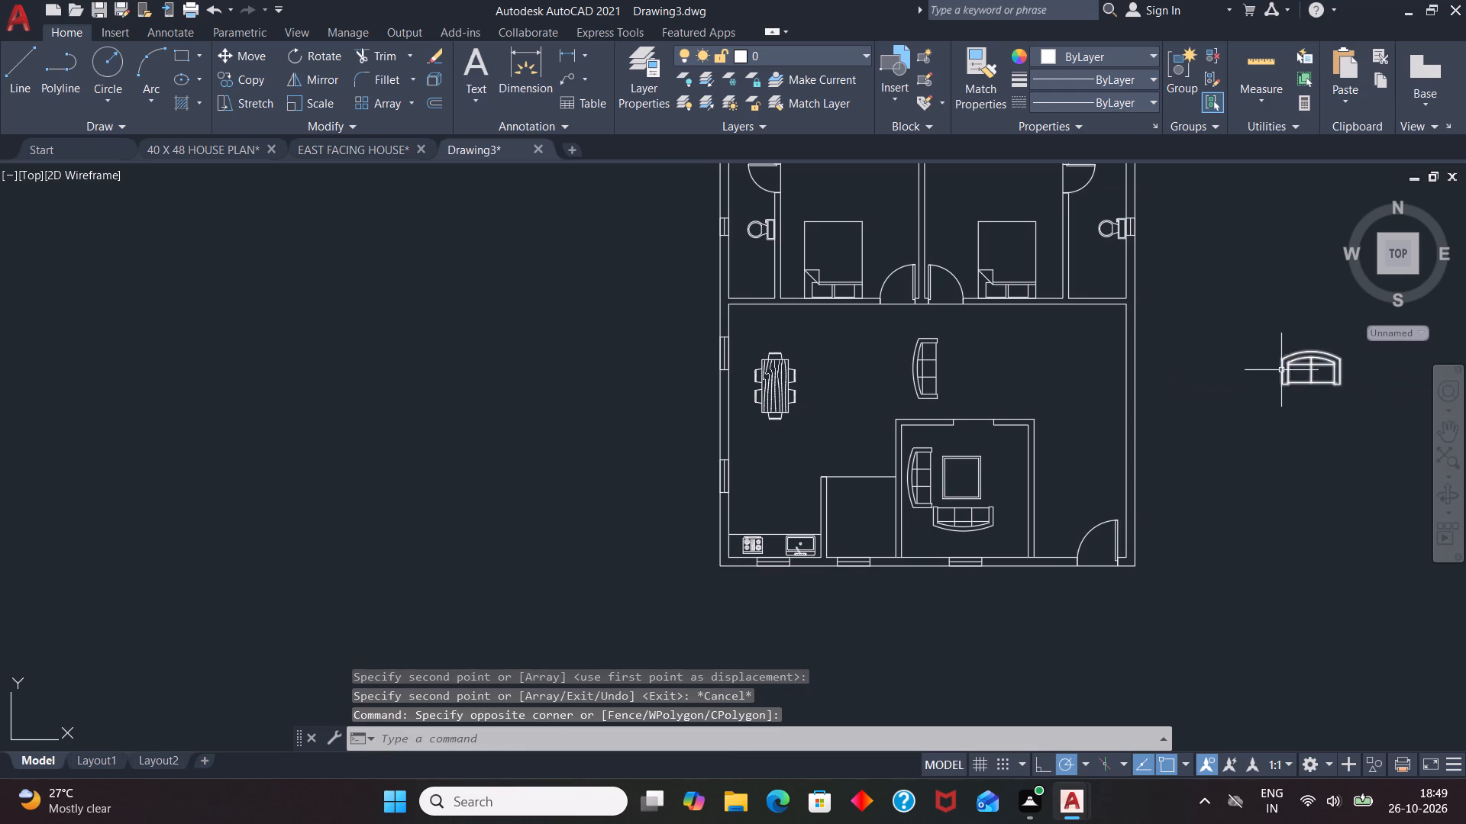
click(1288, 366)
key(m)
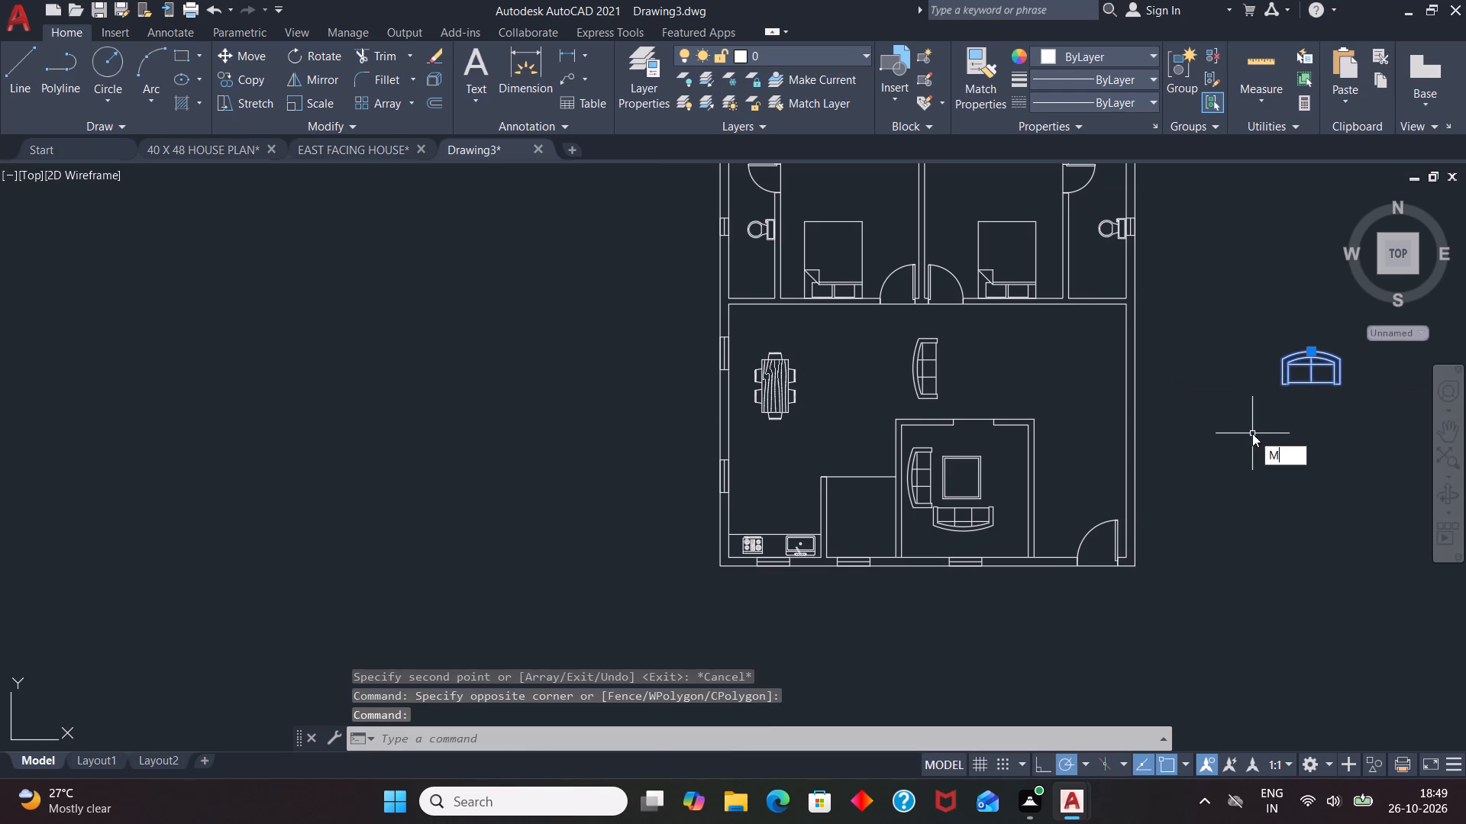
key(Return)
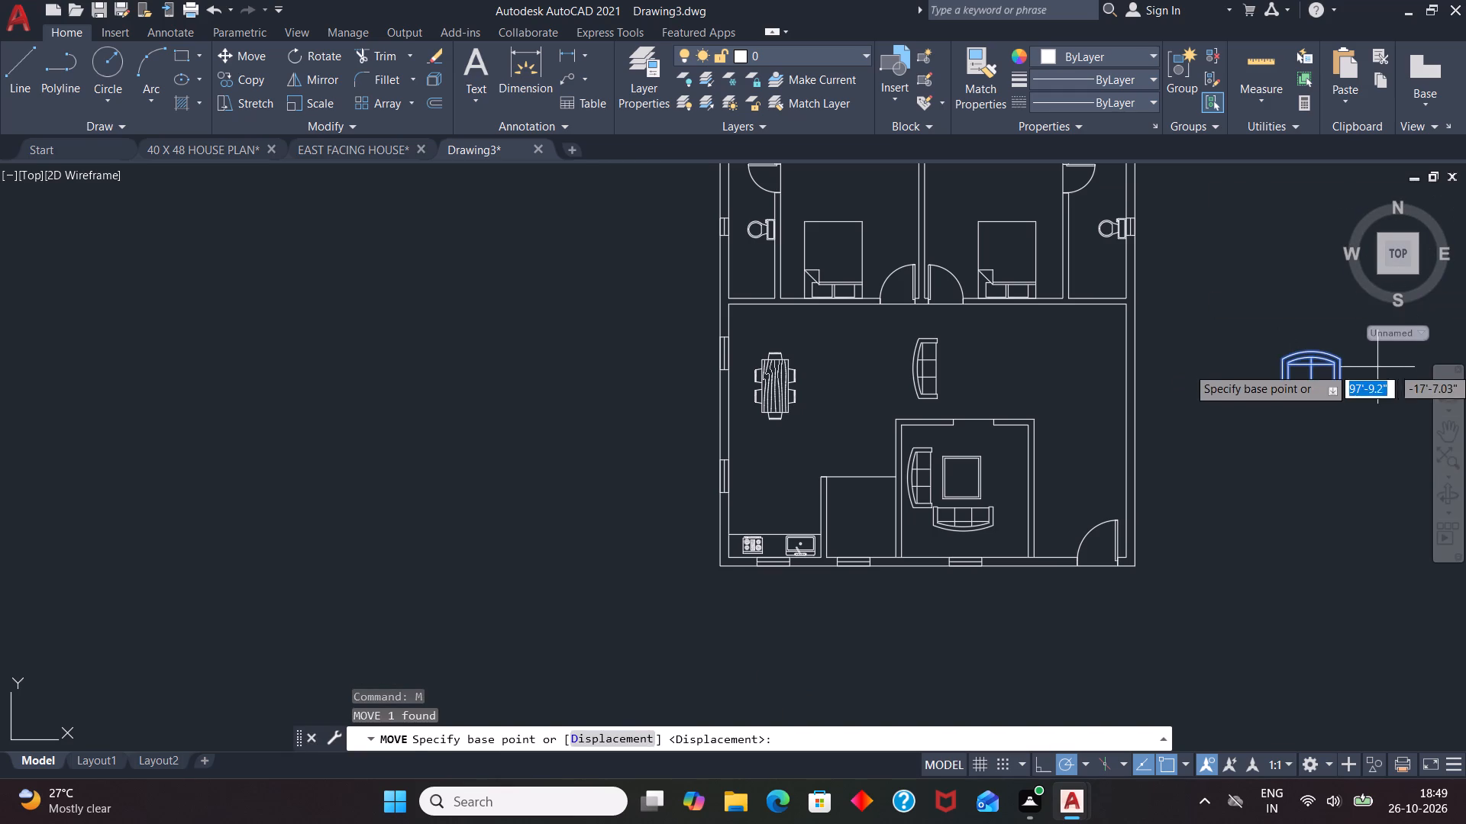
click(1348, 391)
scroll(1014, 335, up, 3)
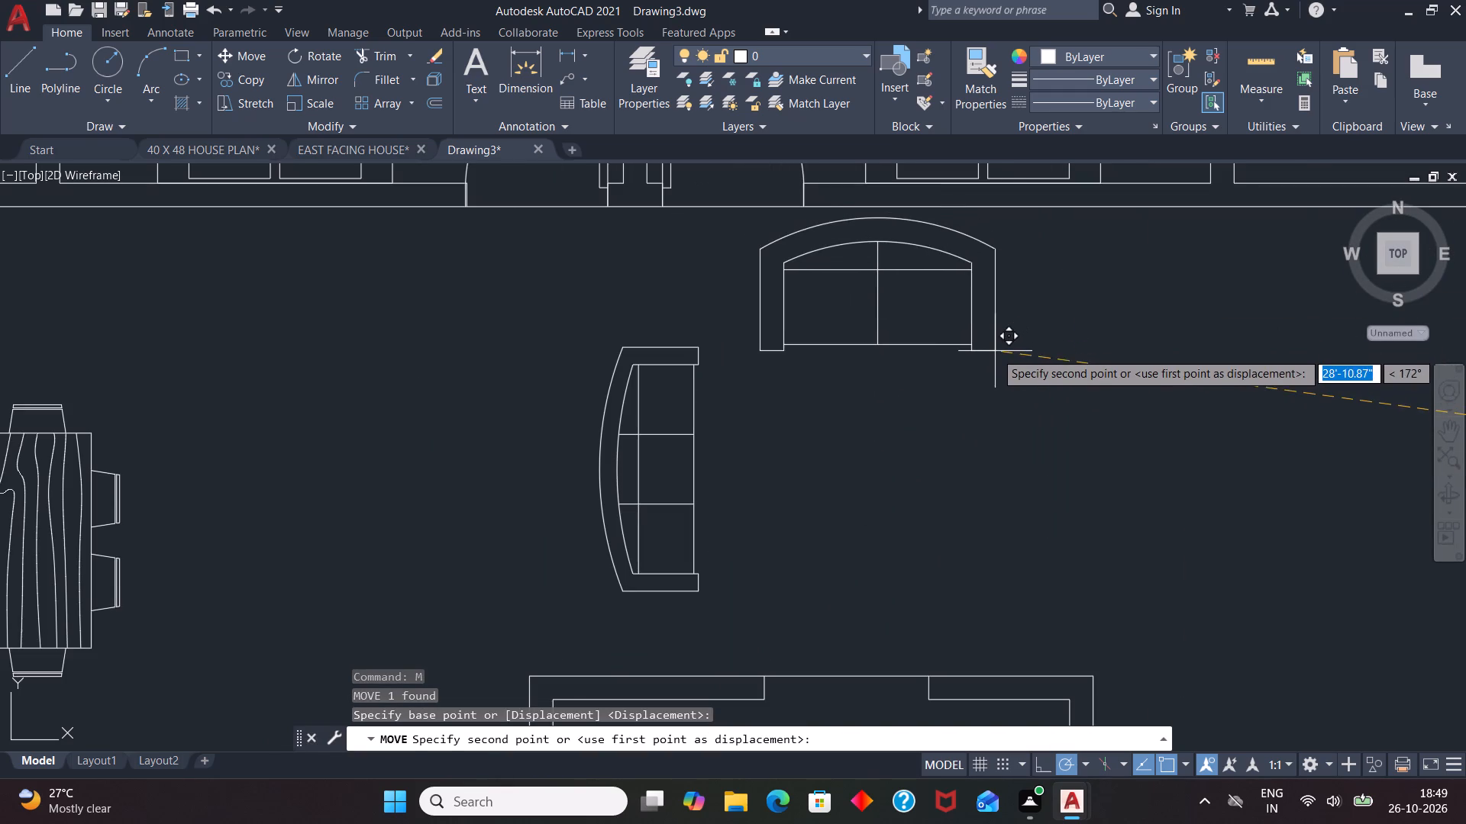
click(968, 356)
Scale the two-seat sofa down to a little over half its size about the left corner of its back.
click(967, 354)
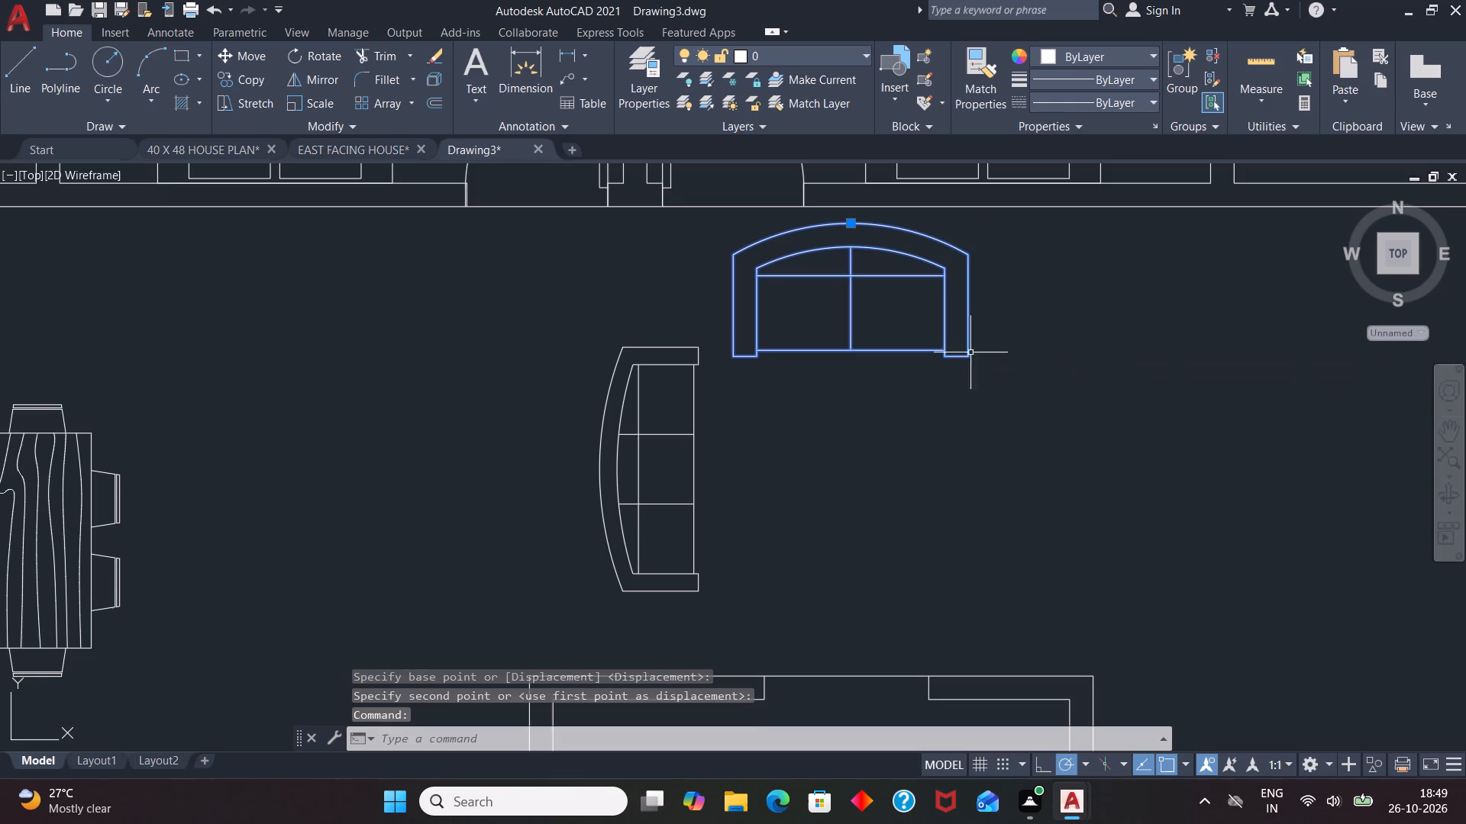
text(SC)
key(Return)
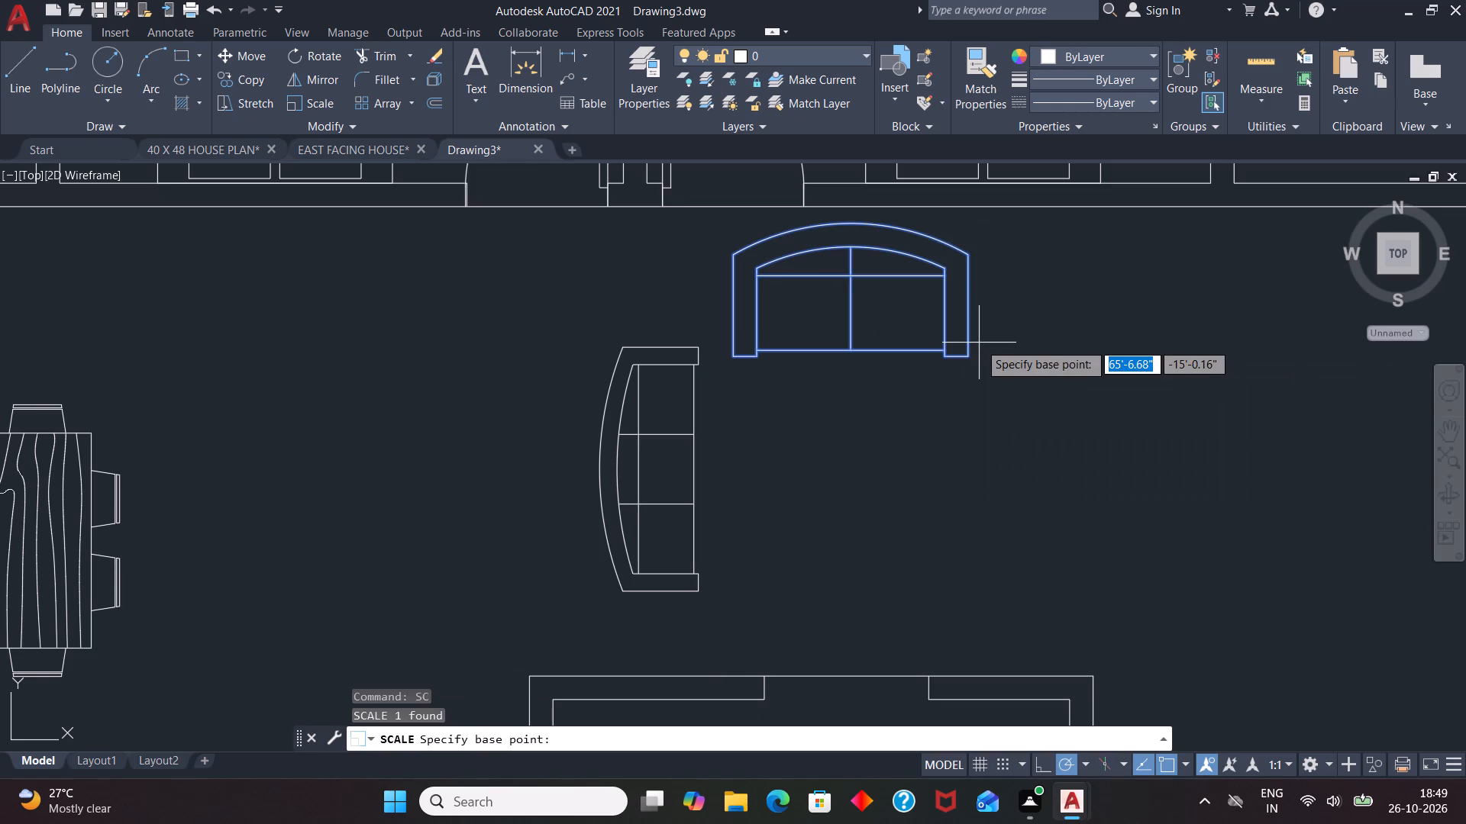
click(733, 254)
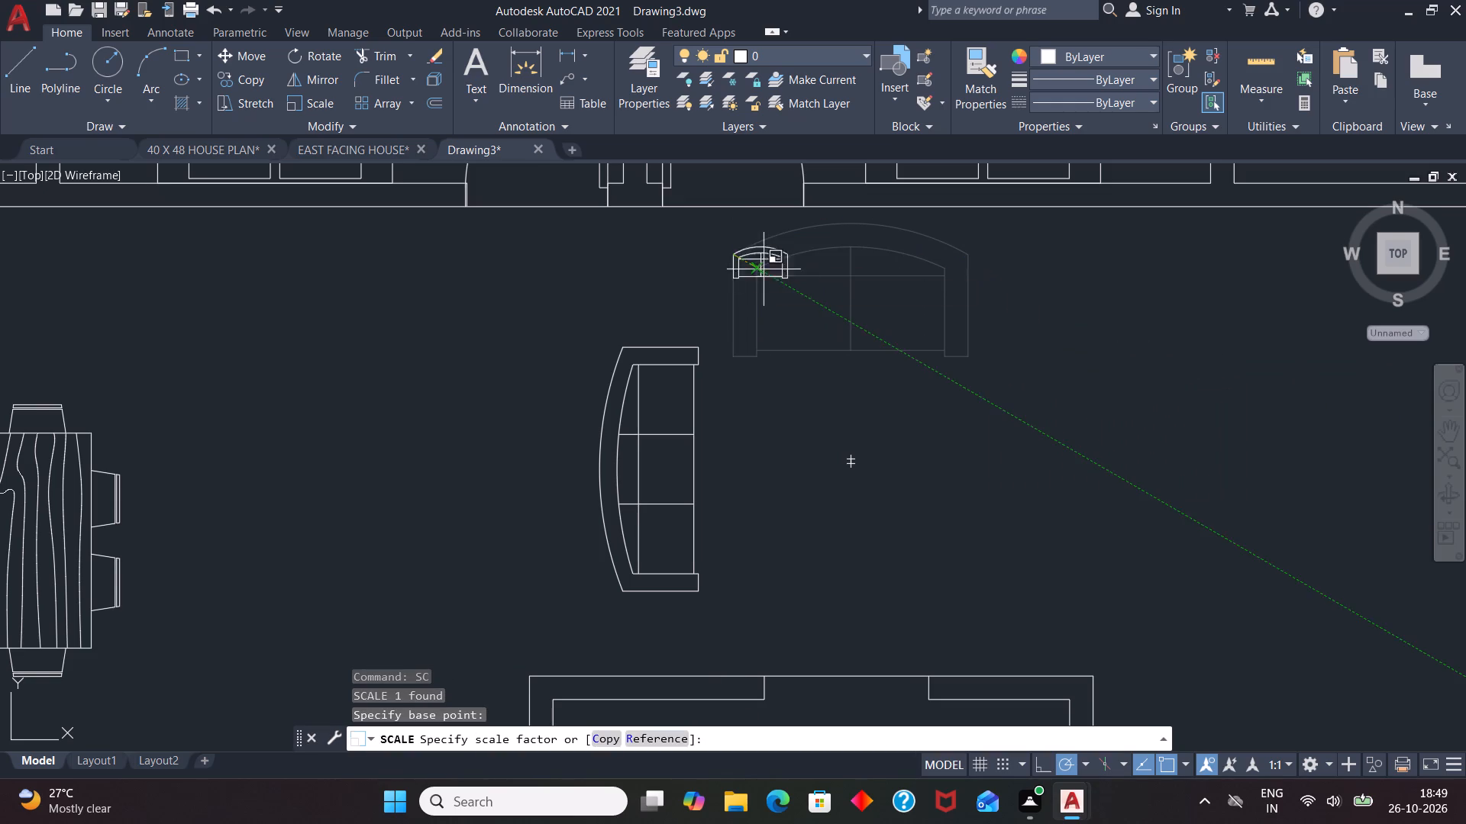
click(792, 288)
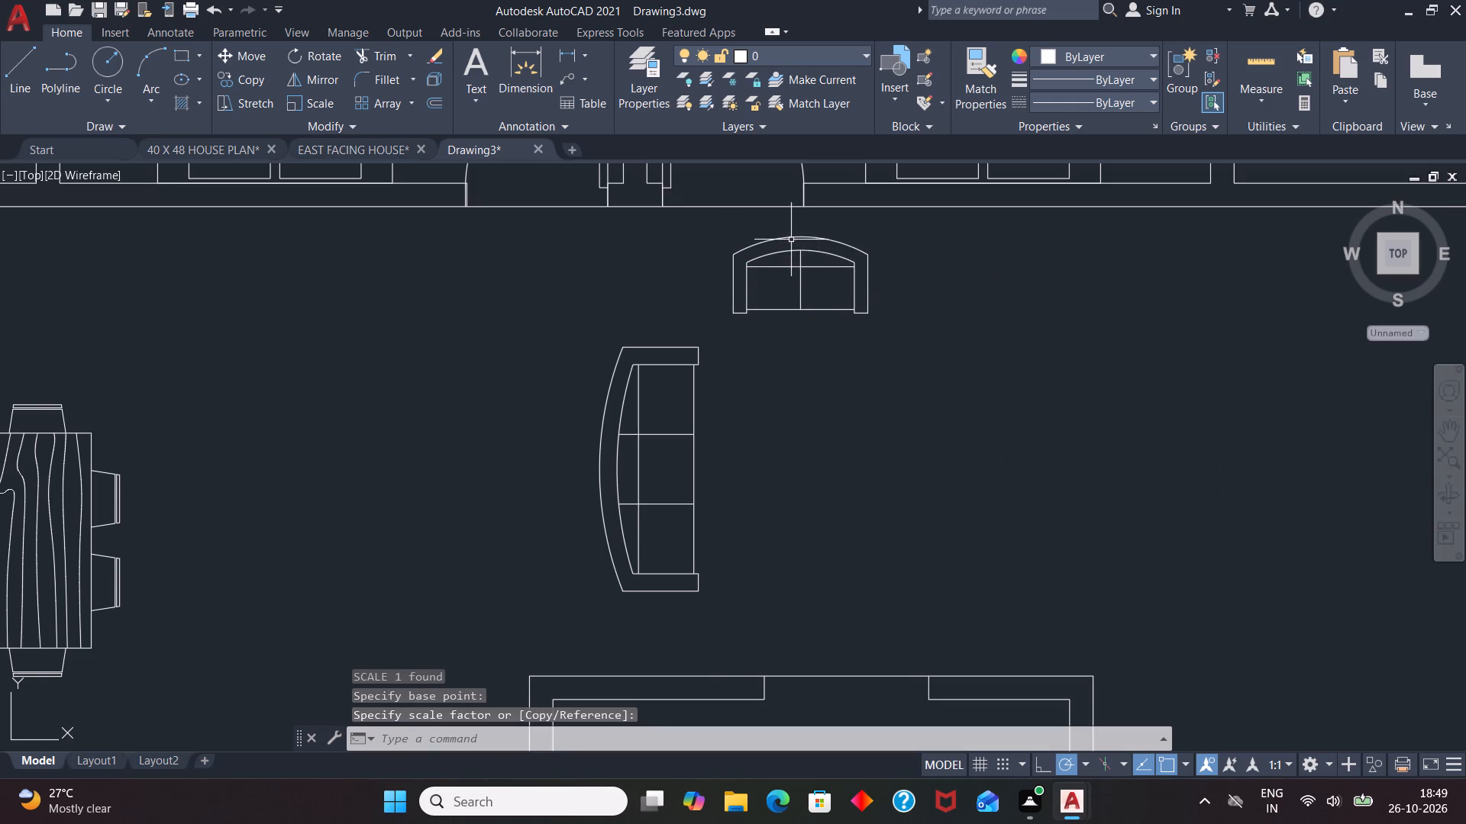
Shift the scaled two-seat sofa about 2'-6" to the right, just below the hall's top wall.
click(791, 238)
click(798, 237)
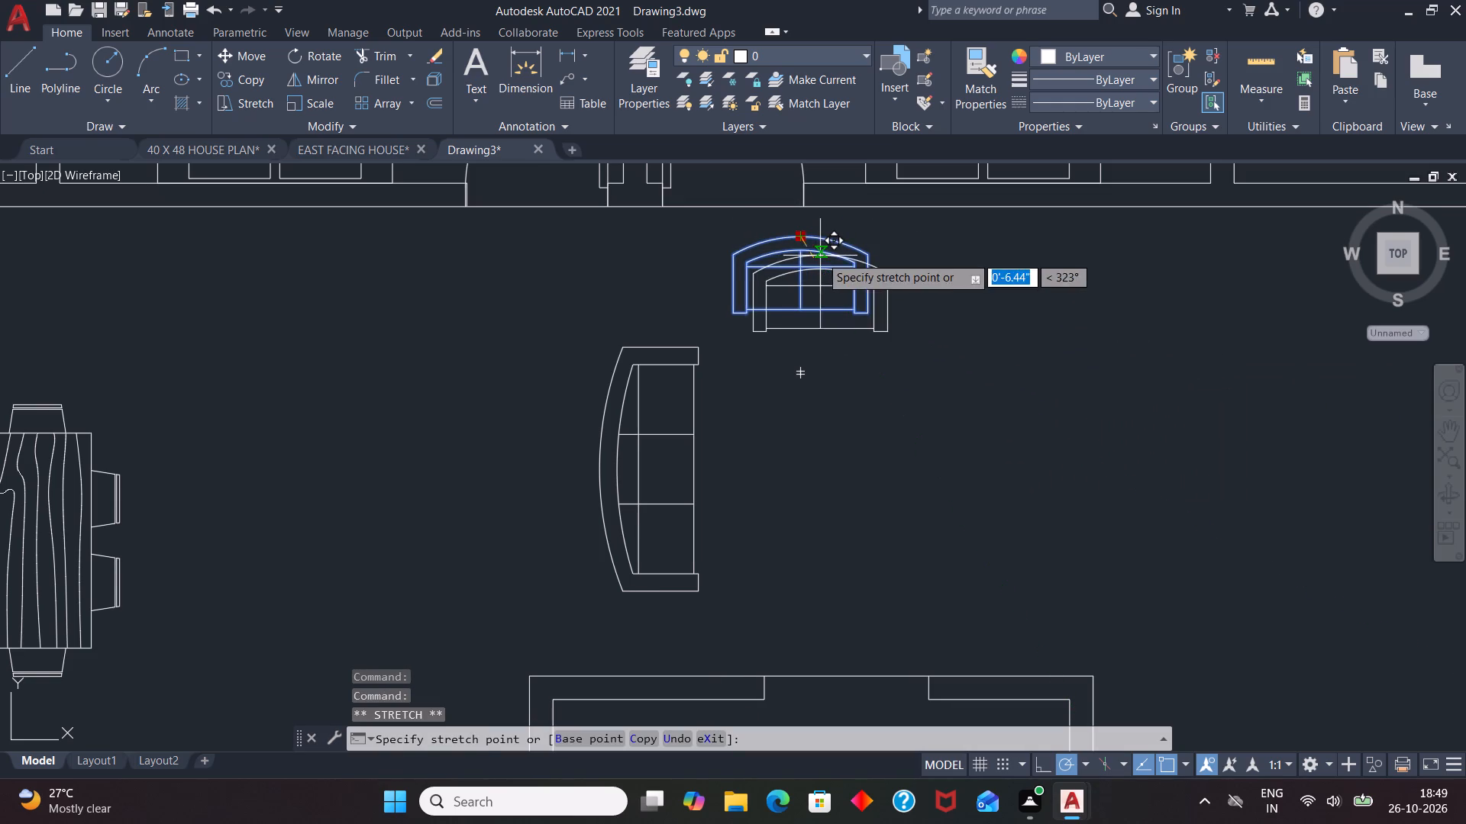
scroll(880, 274, down, 1)
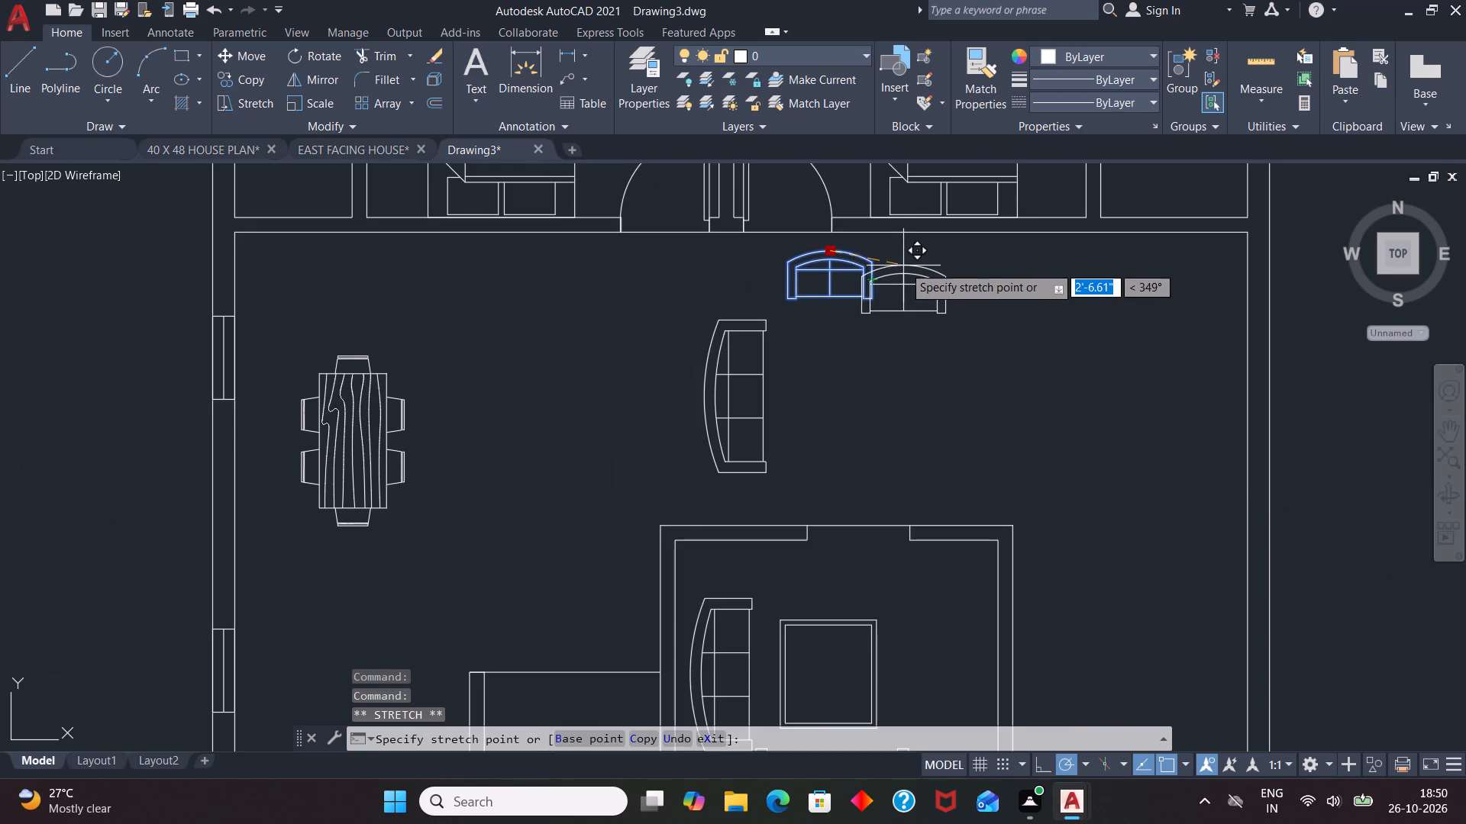
scroll(903, 266, up, 1)
click(924, 251)
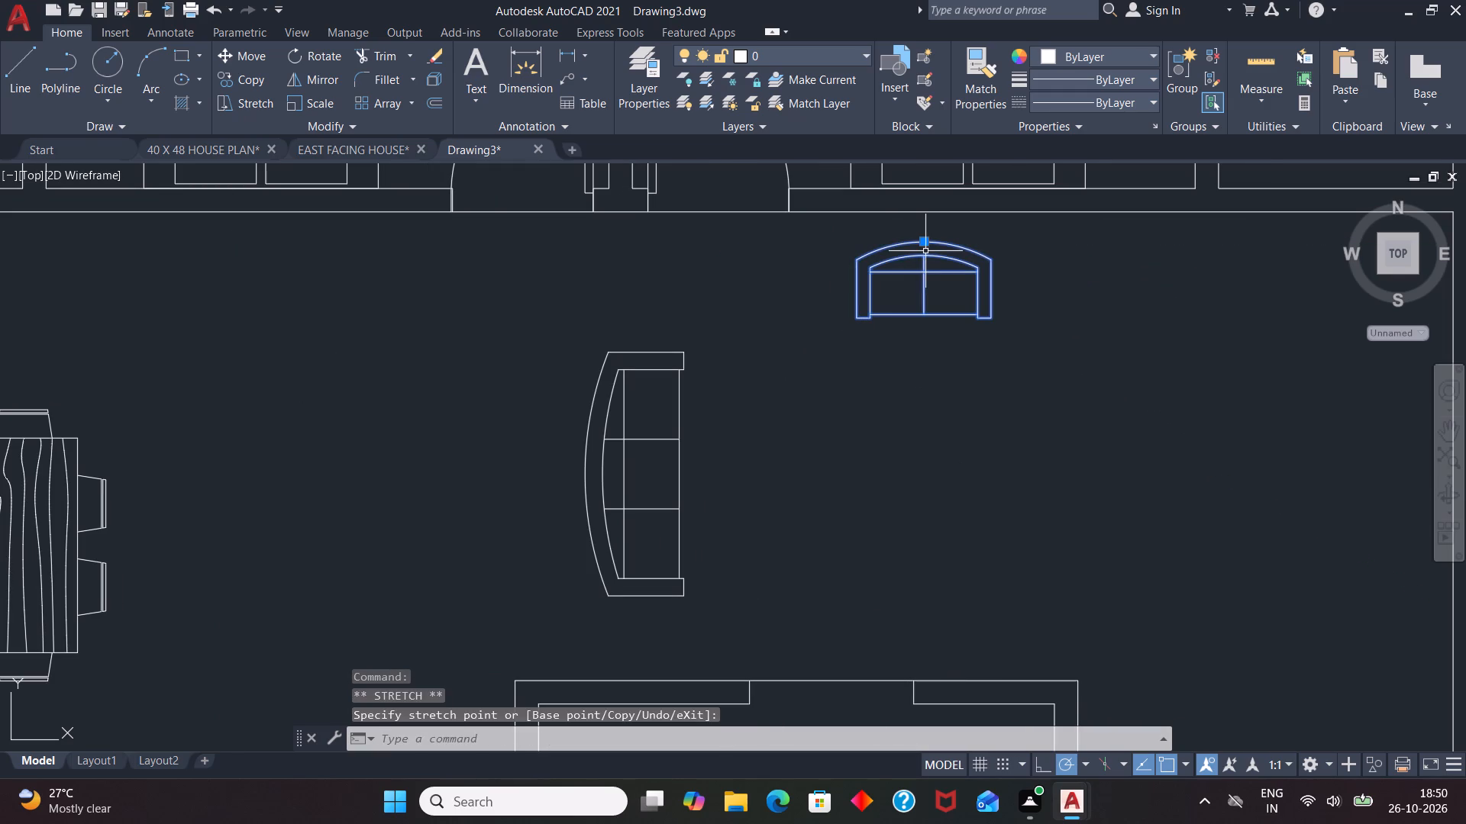
key(Escape)
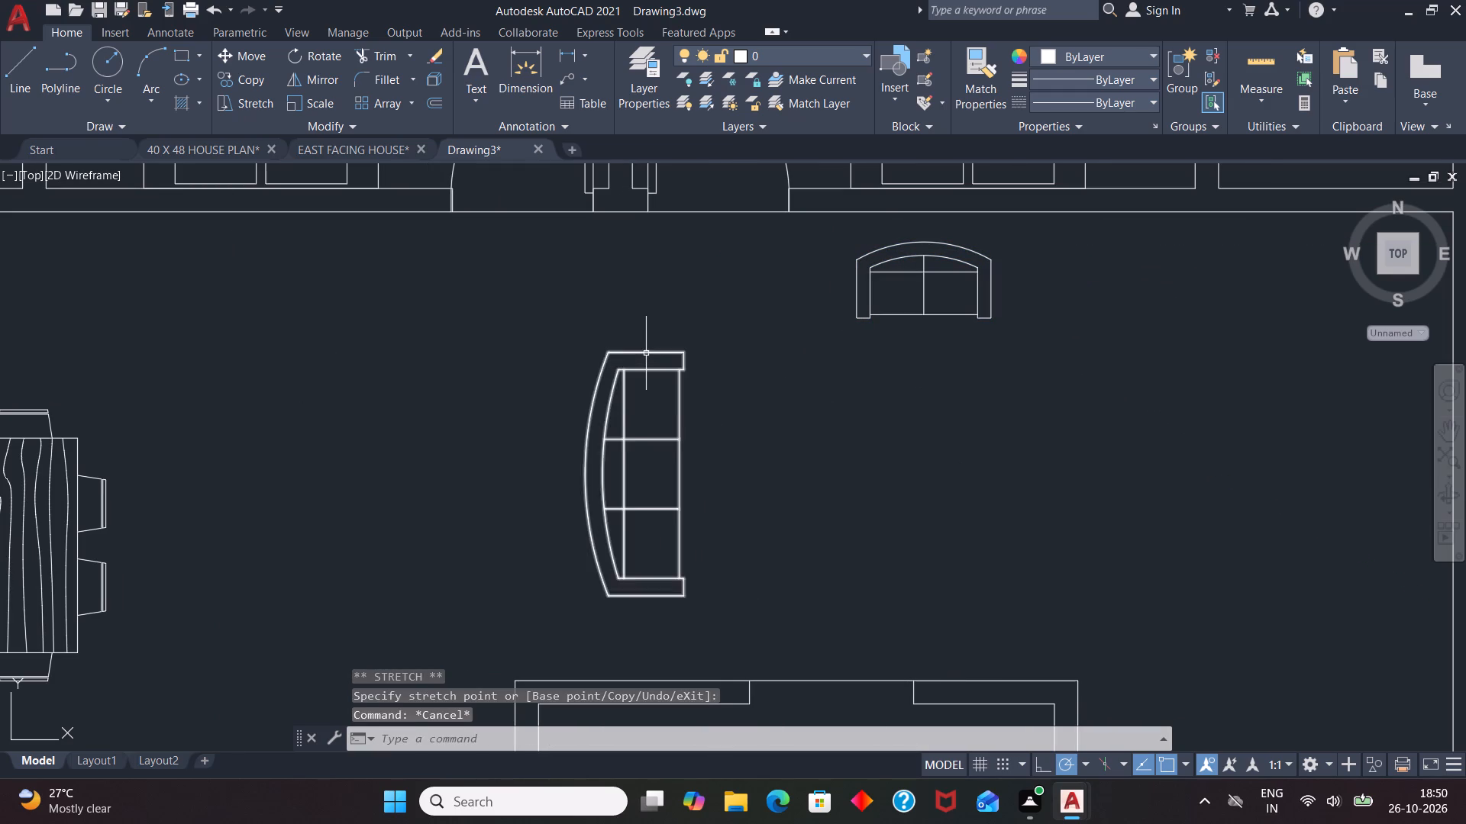
Move the hall's three-seat sofa about 3'-6" right and slightly up, to the lower left of the two-seat sofa.
click(647, 353)
click(586, 474)
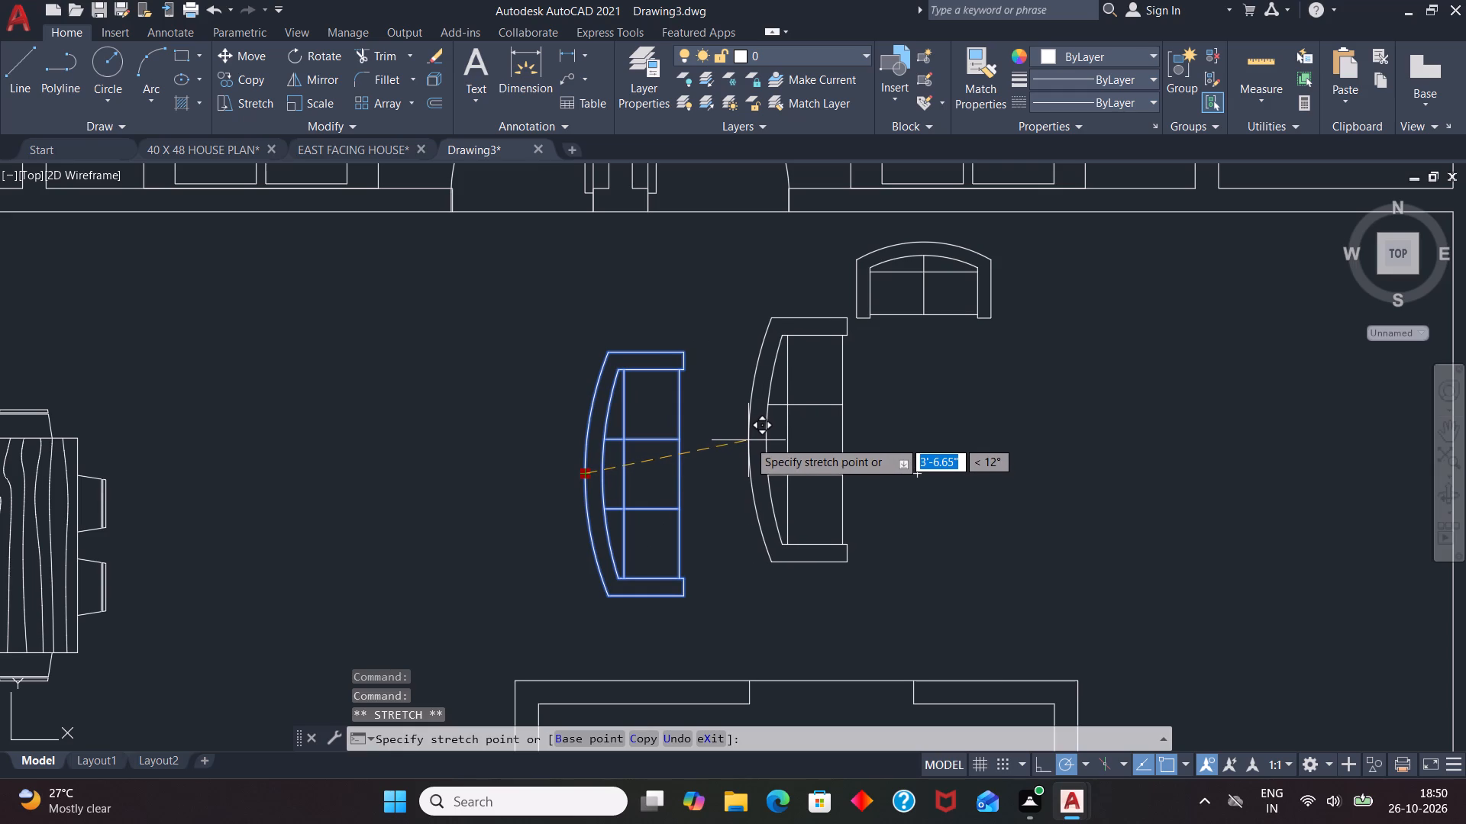
click(750, 440)
key(Escape)
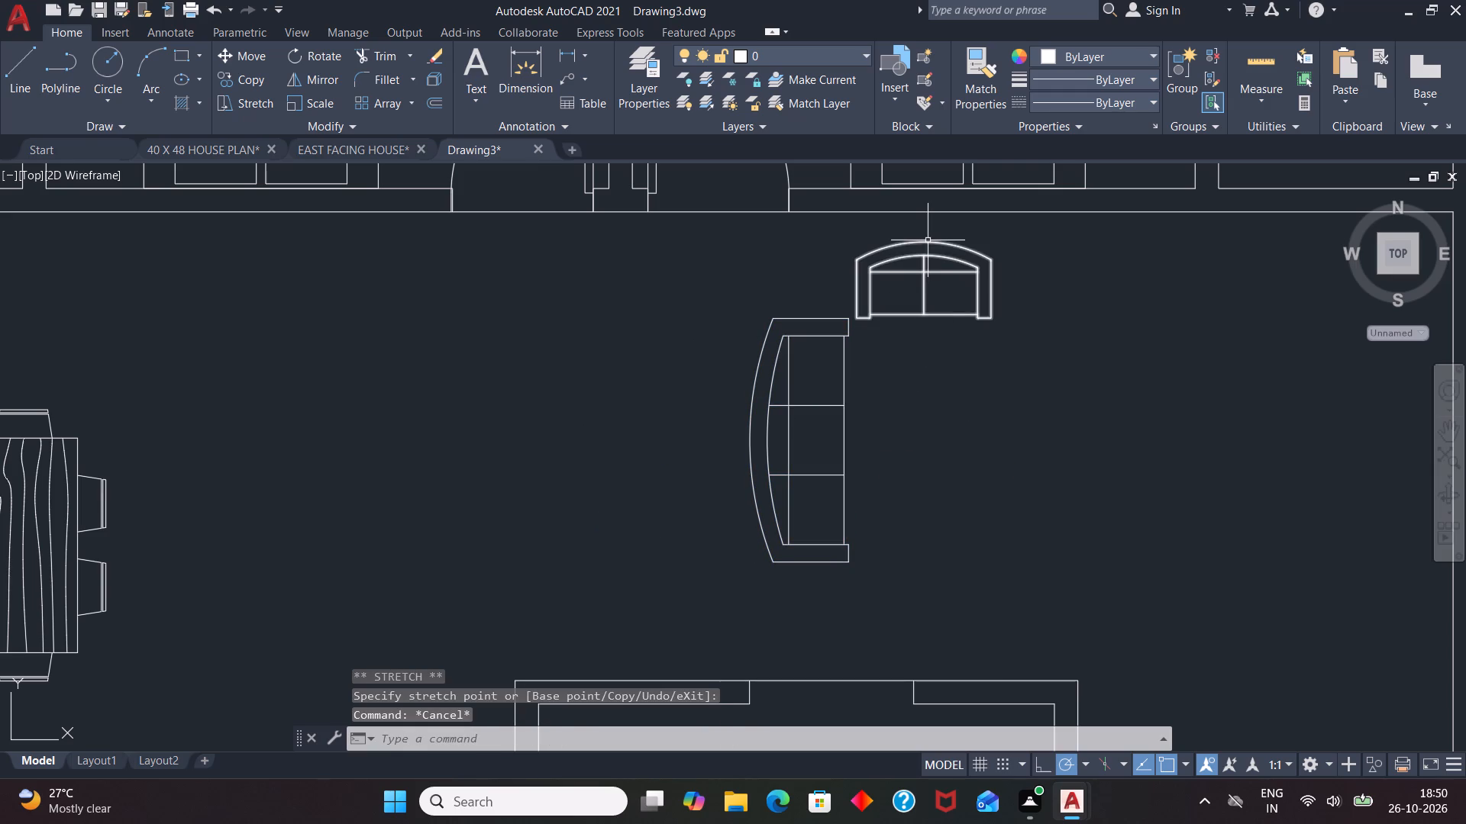
Copy the two-seat sofa to the open area down and to the right in the hall.
click(928, 240)
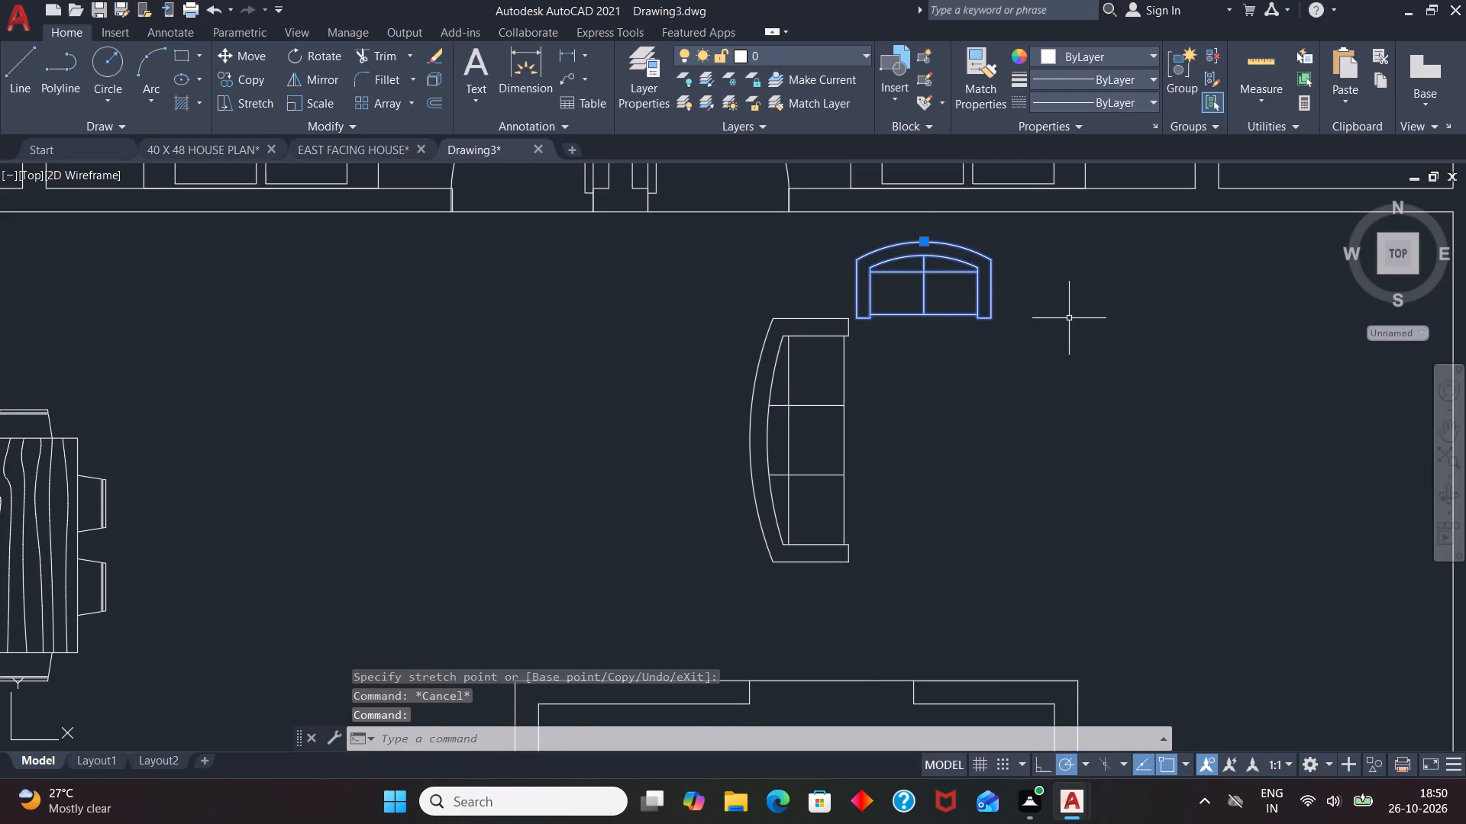
text(CO)
key(Return)
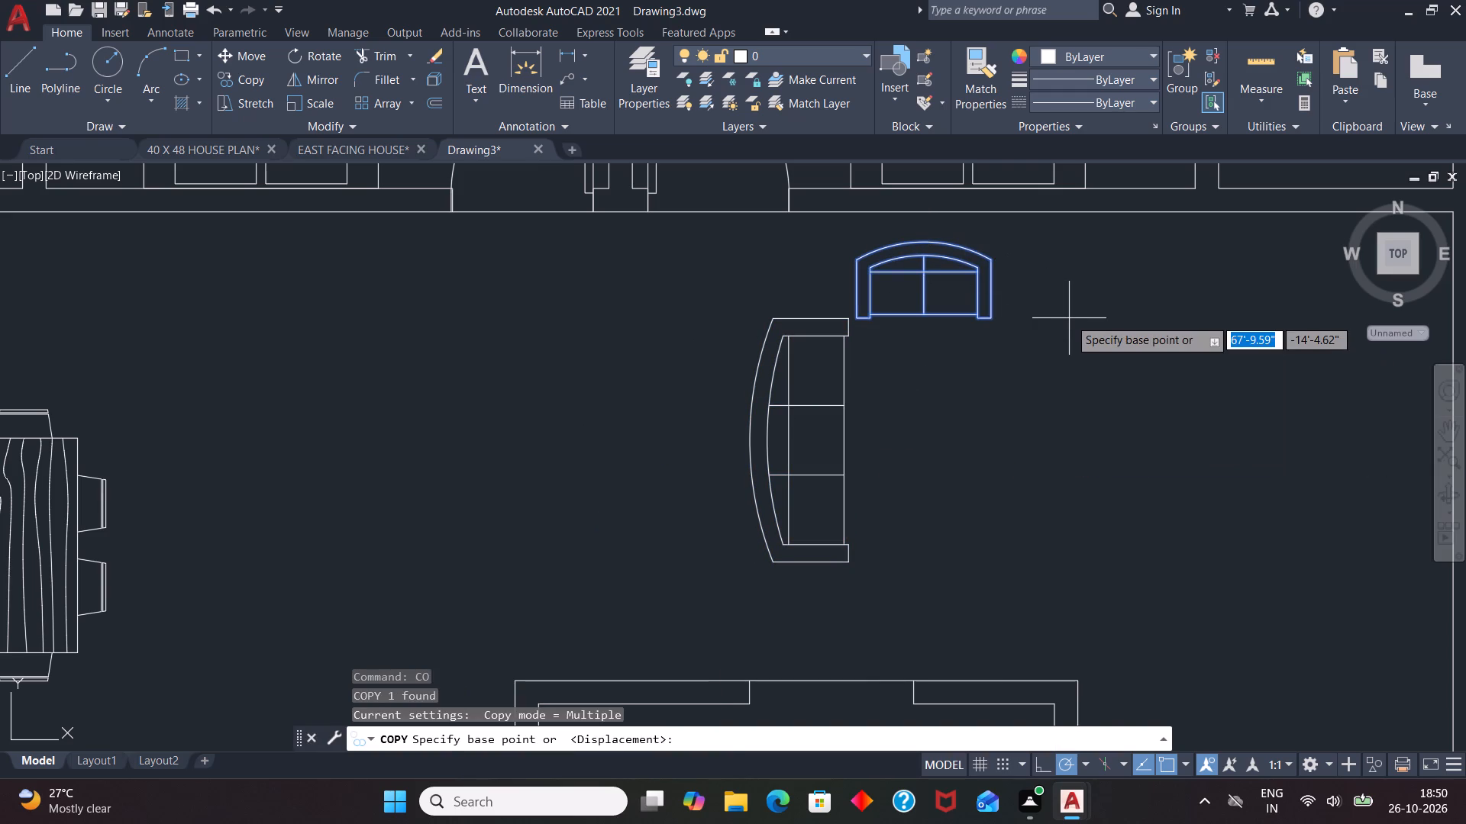
drag(987, 246, 1003, 272)
click(1193, 476)
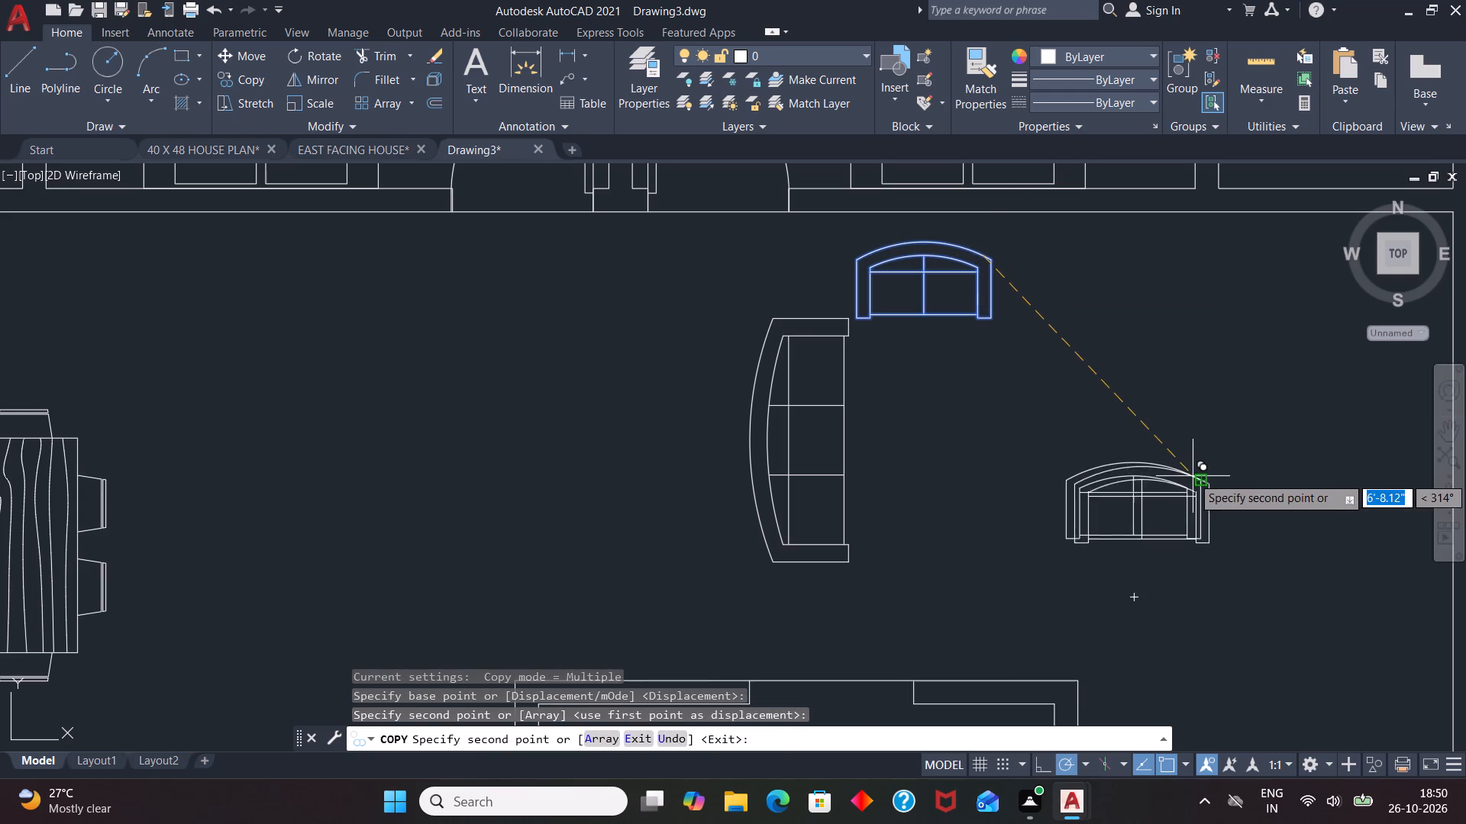
key(Escape)
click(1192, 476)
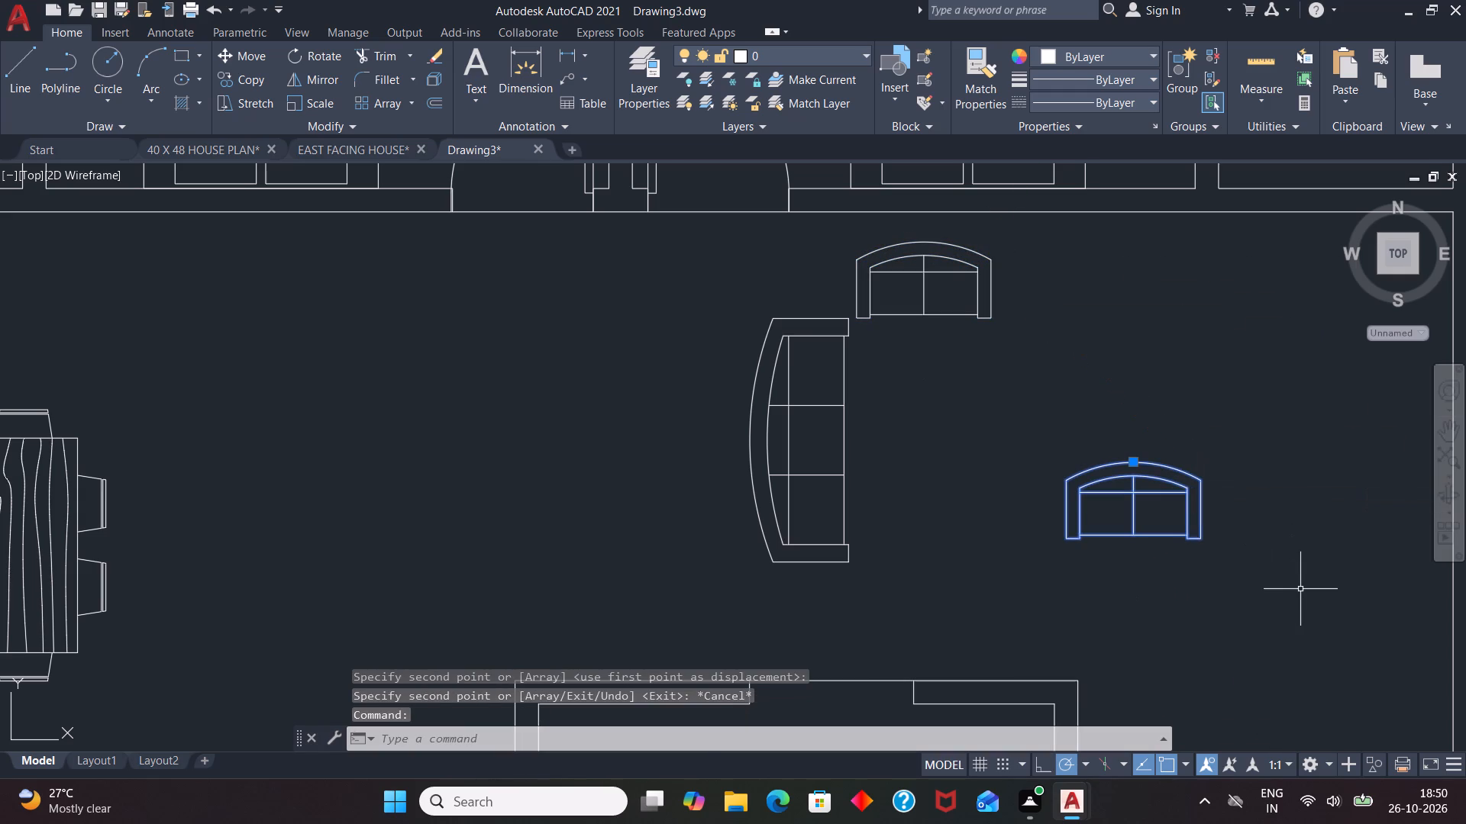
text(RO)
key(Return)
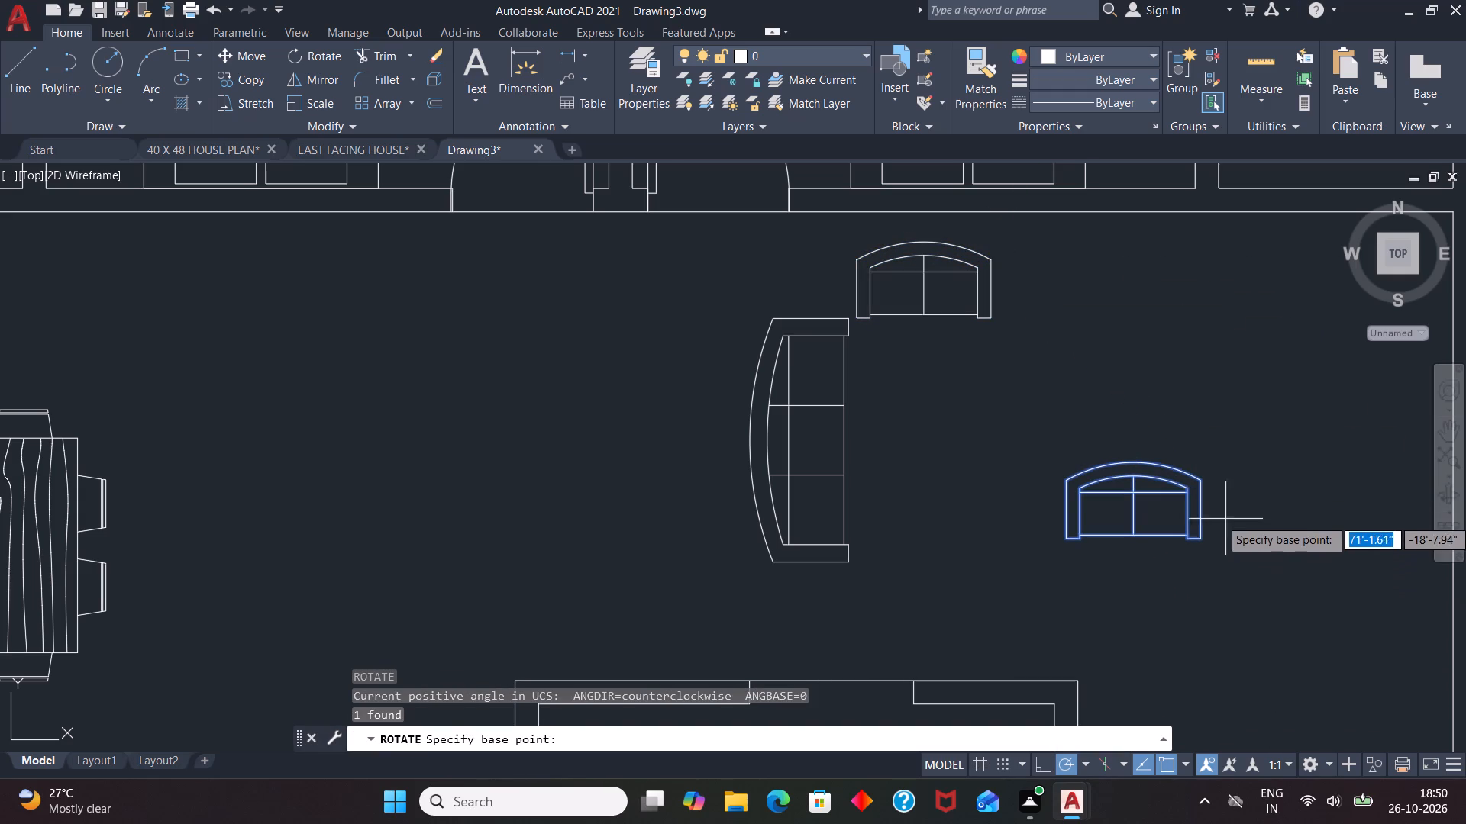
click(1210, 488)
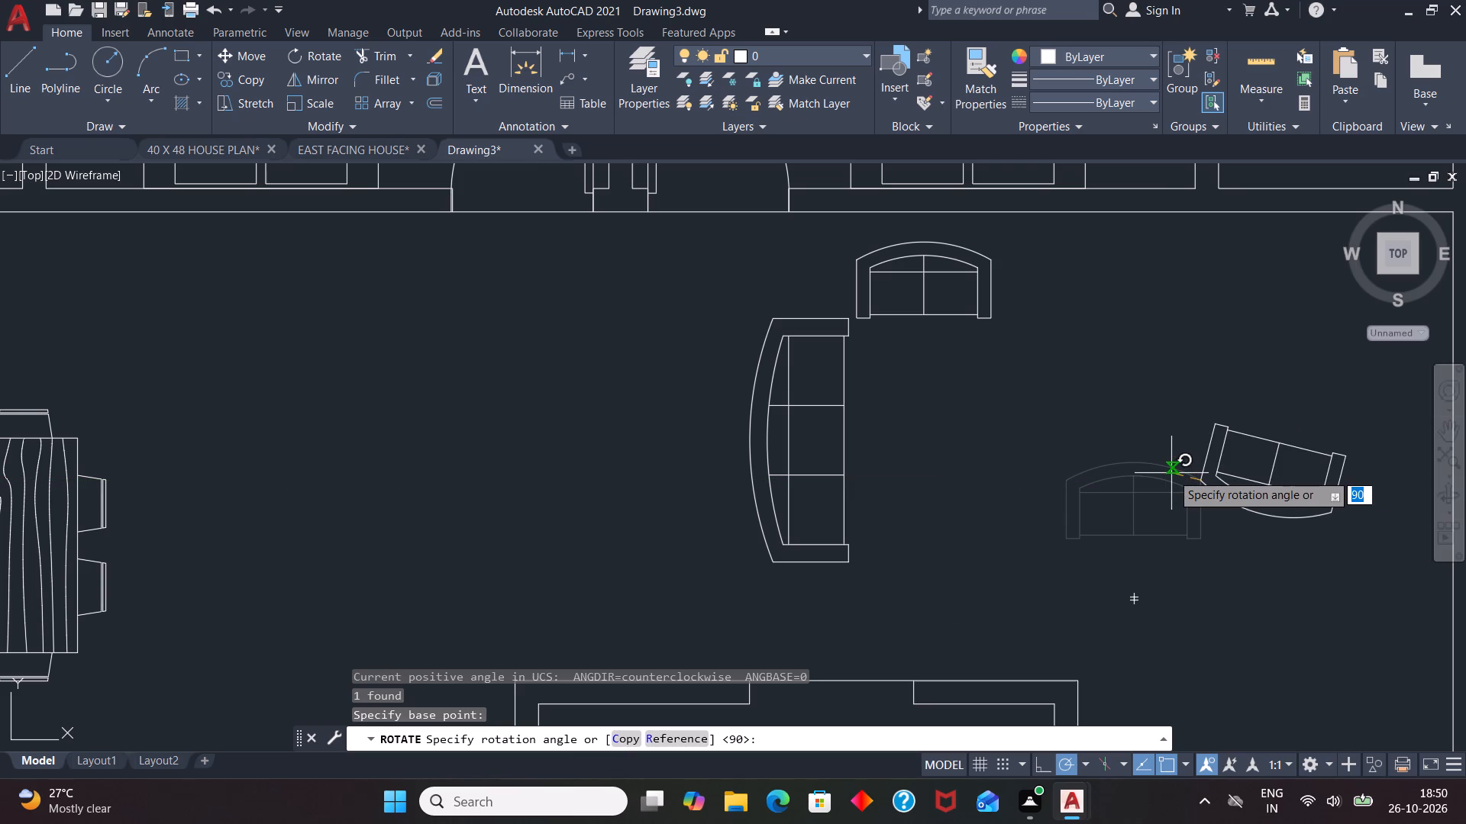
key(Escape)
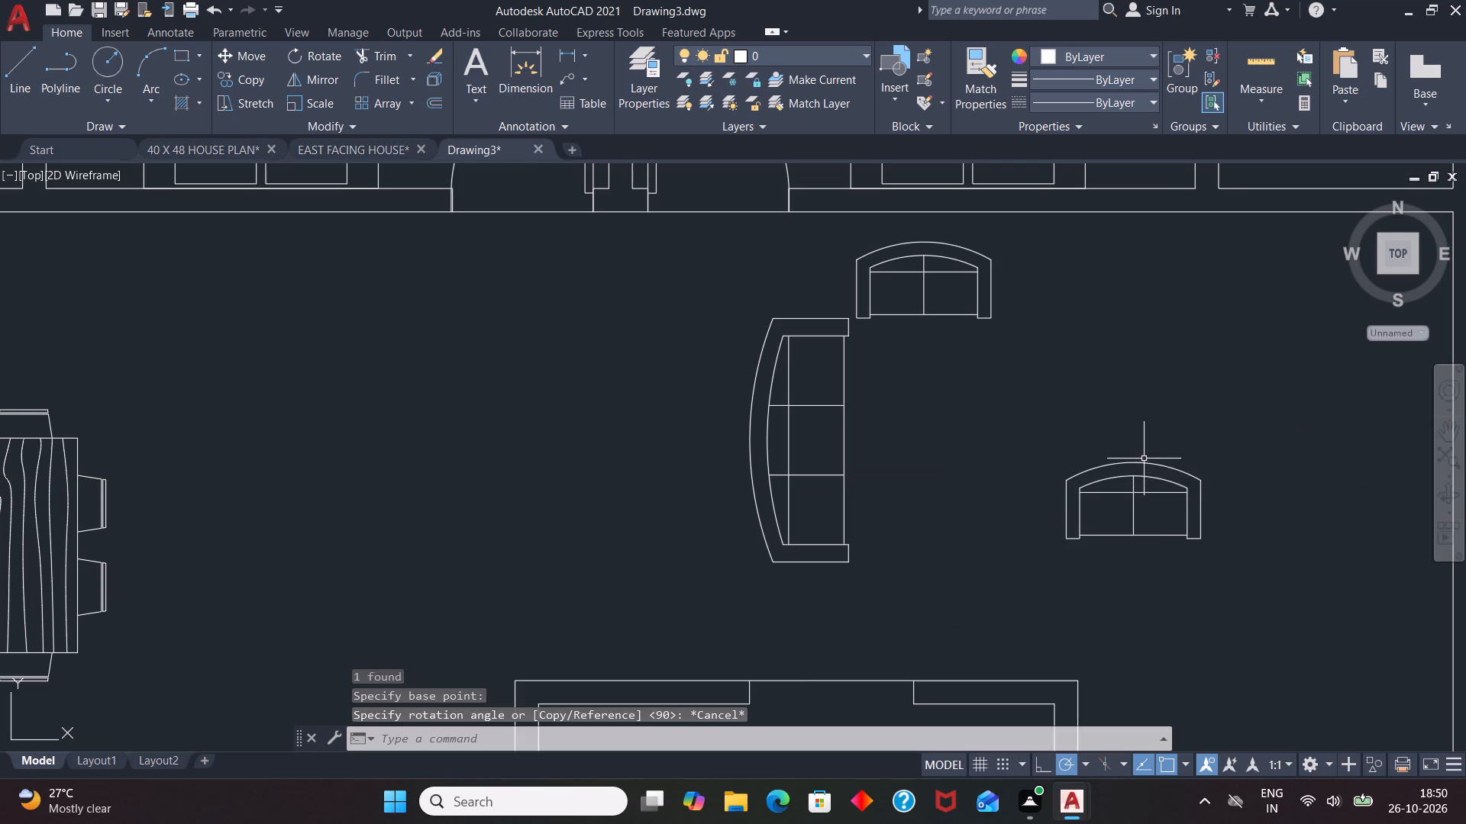
Rotate the copied two-seat sofa 180° about the midpoint of its curved back.
click(1141, 462)
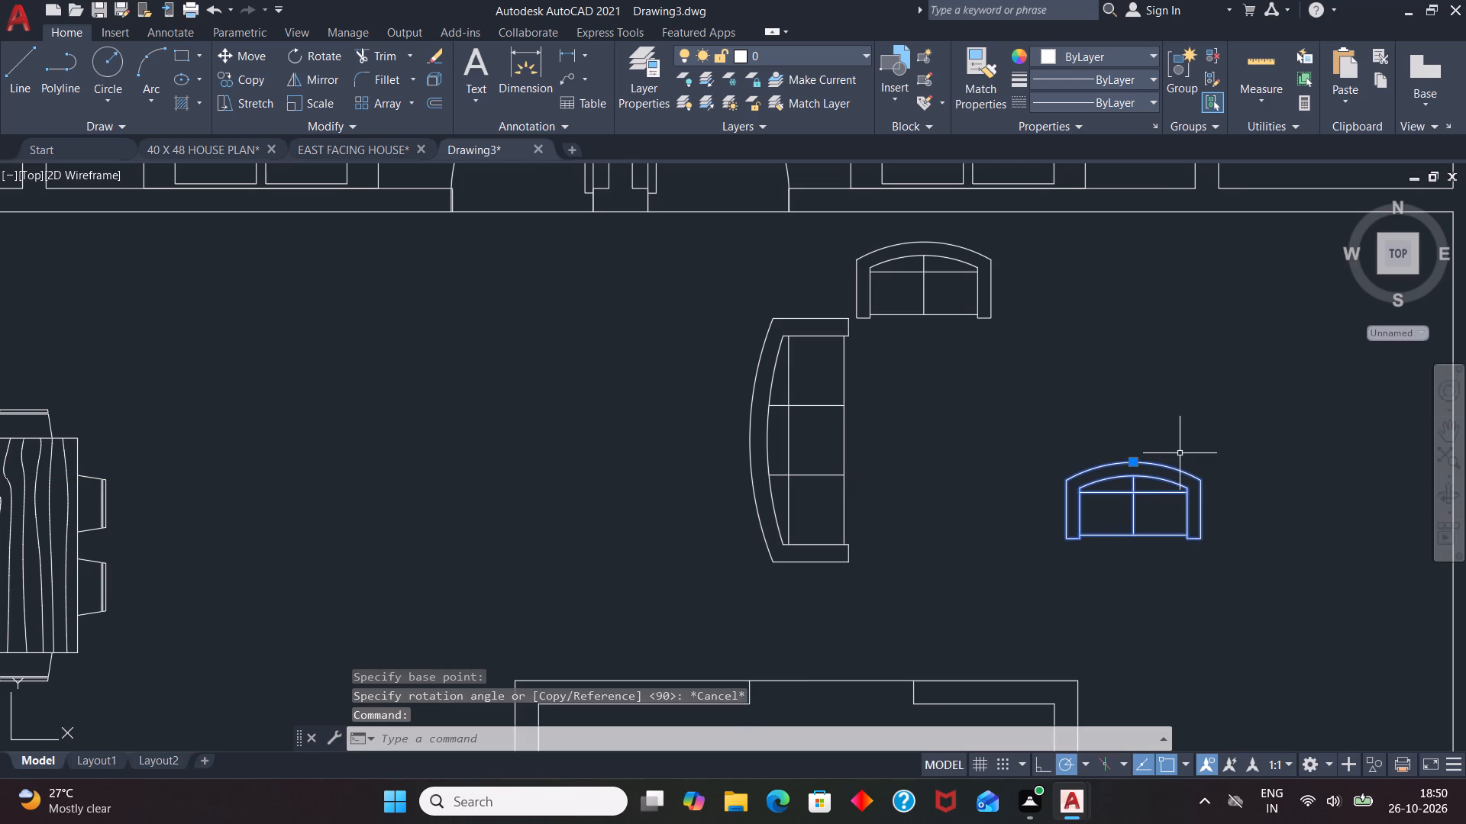
text(RO)
key(Return)
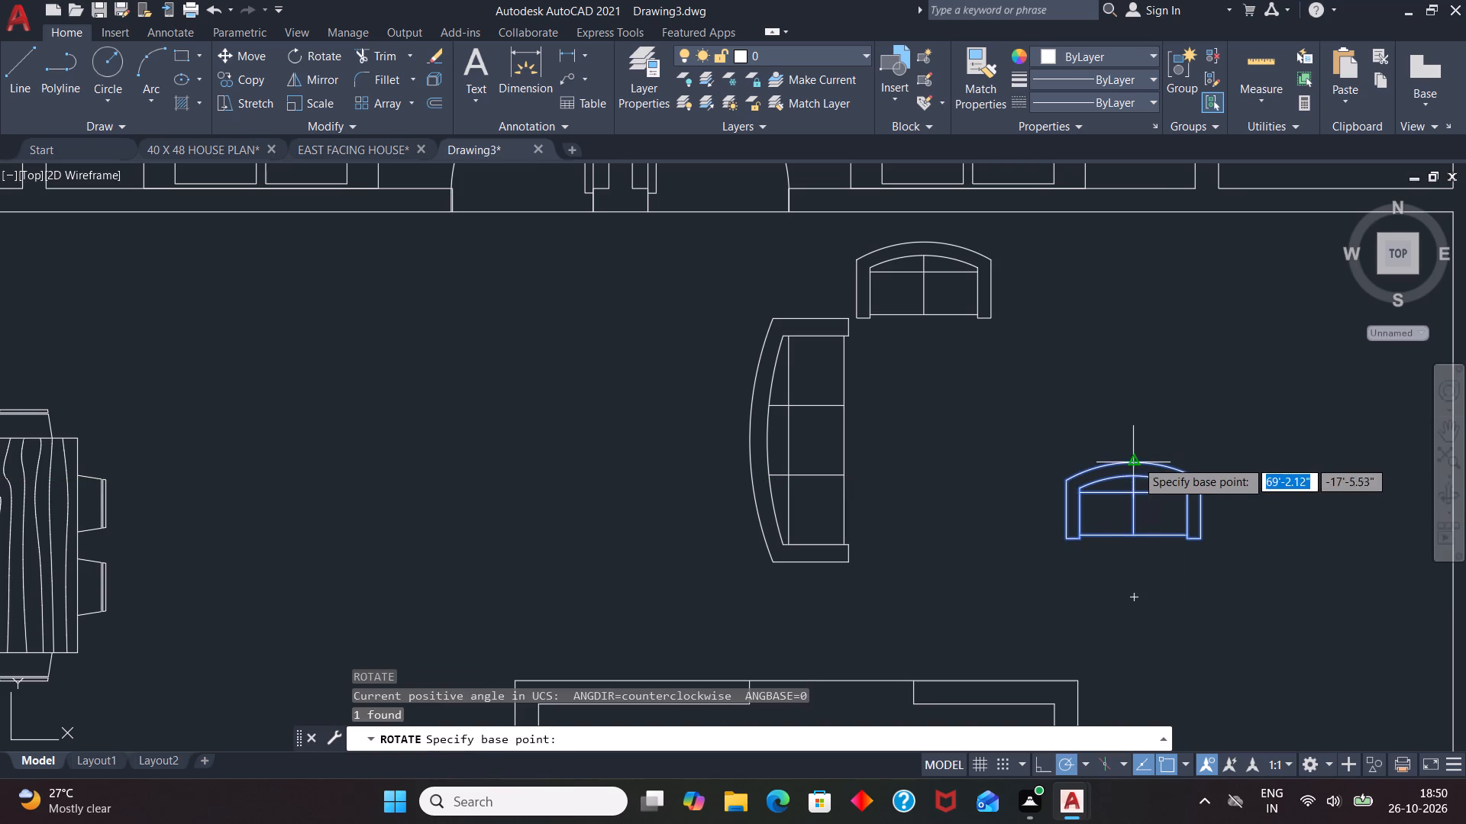
click(1136, 460)
click(1077, 459)
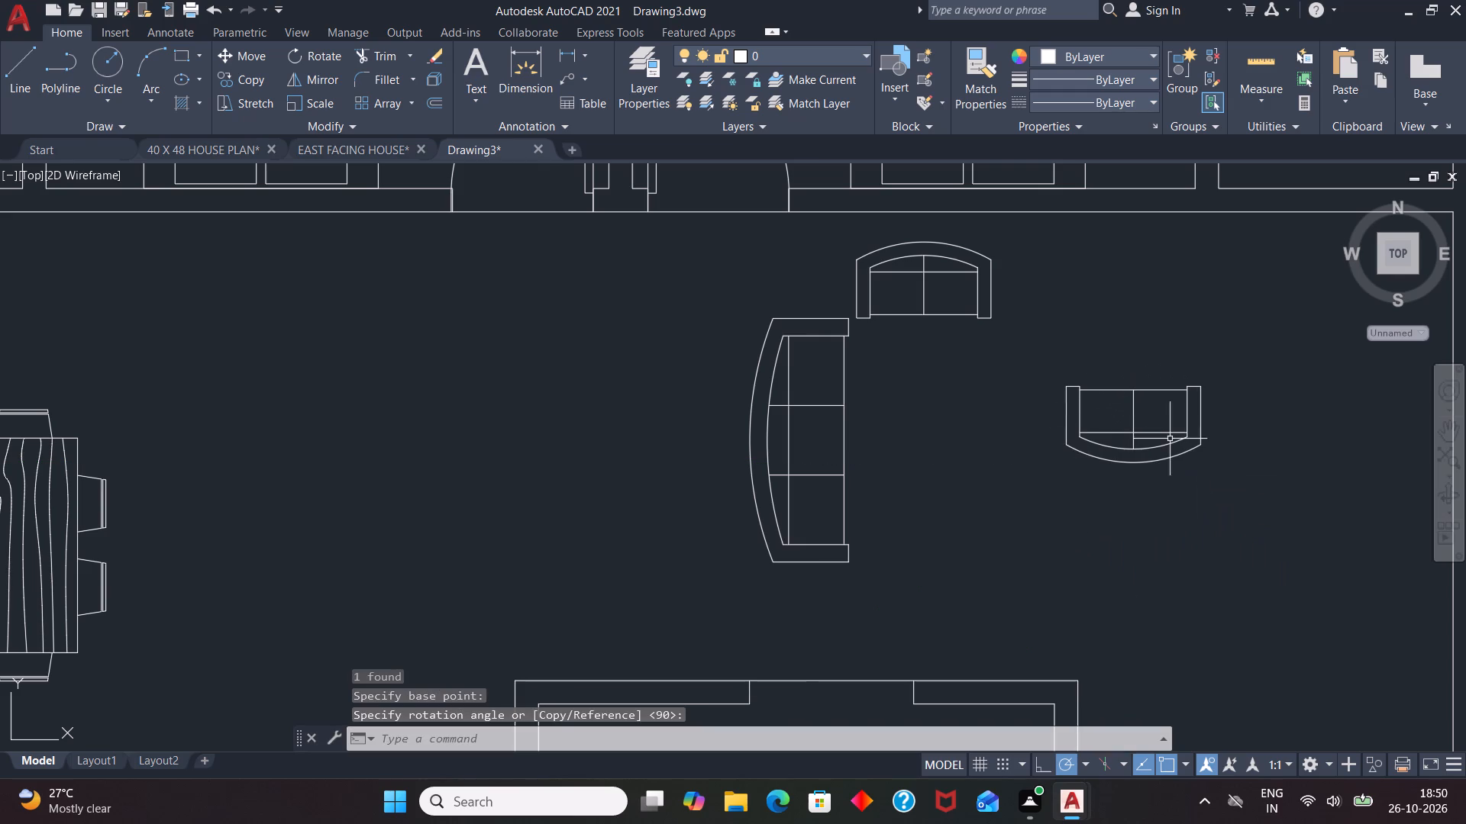
Move the rotated two-seat sofa directly below the upper one, facing it with a gap of about 4'-9".
click(1154, 448)
key(m)
key(Return)
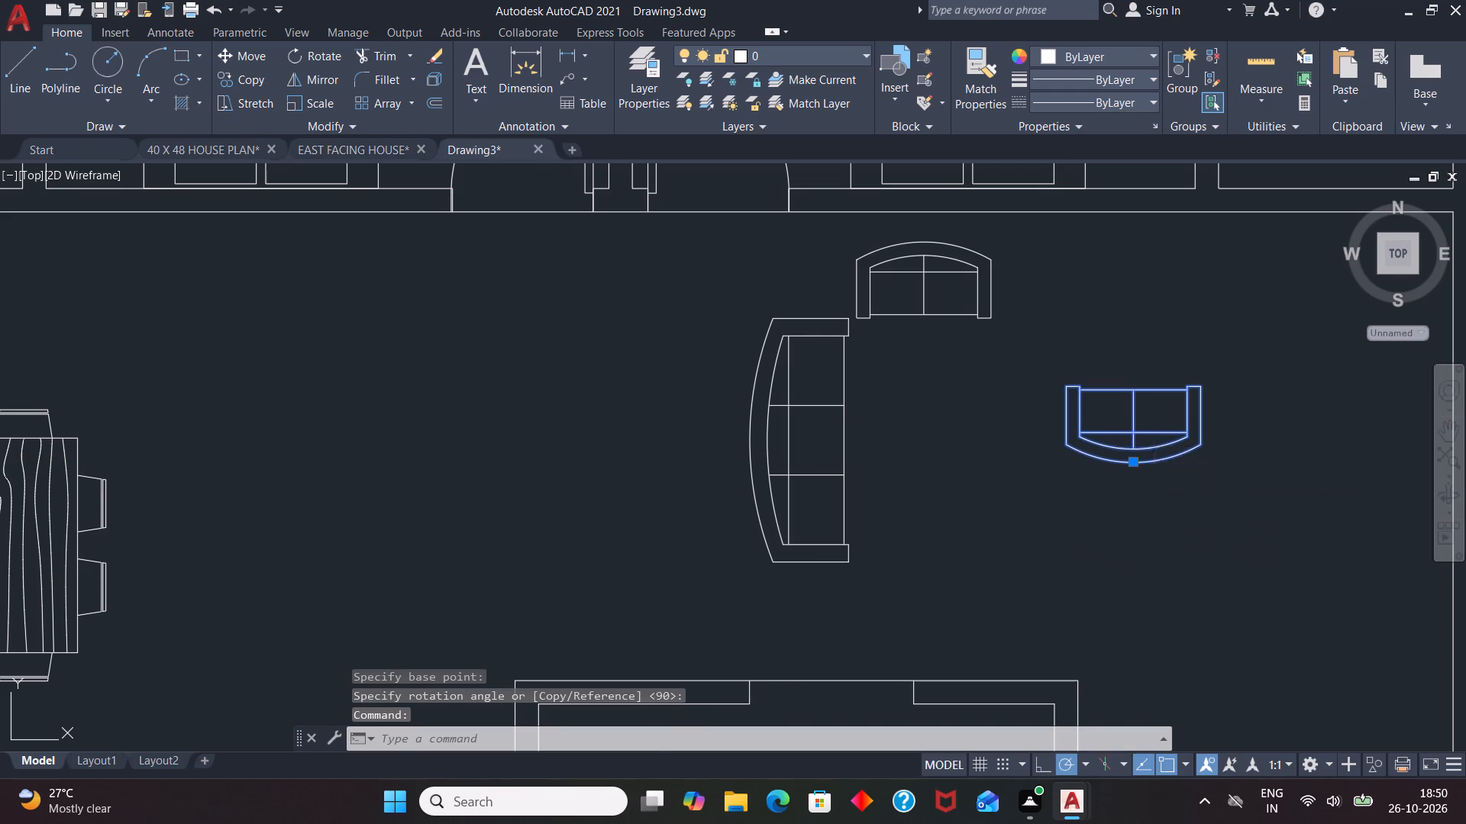
click(1209, 391)
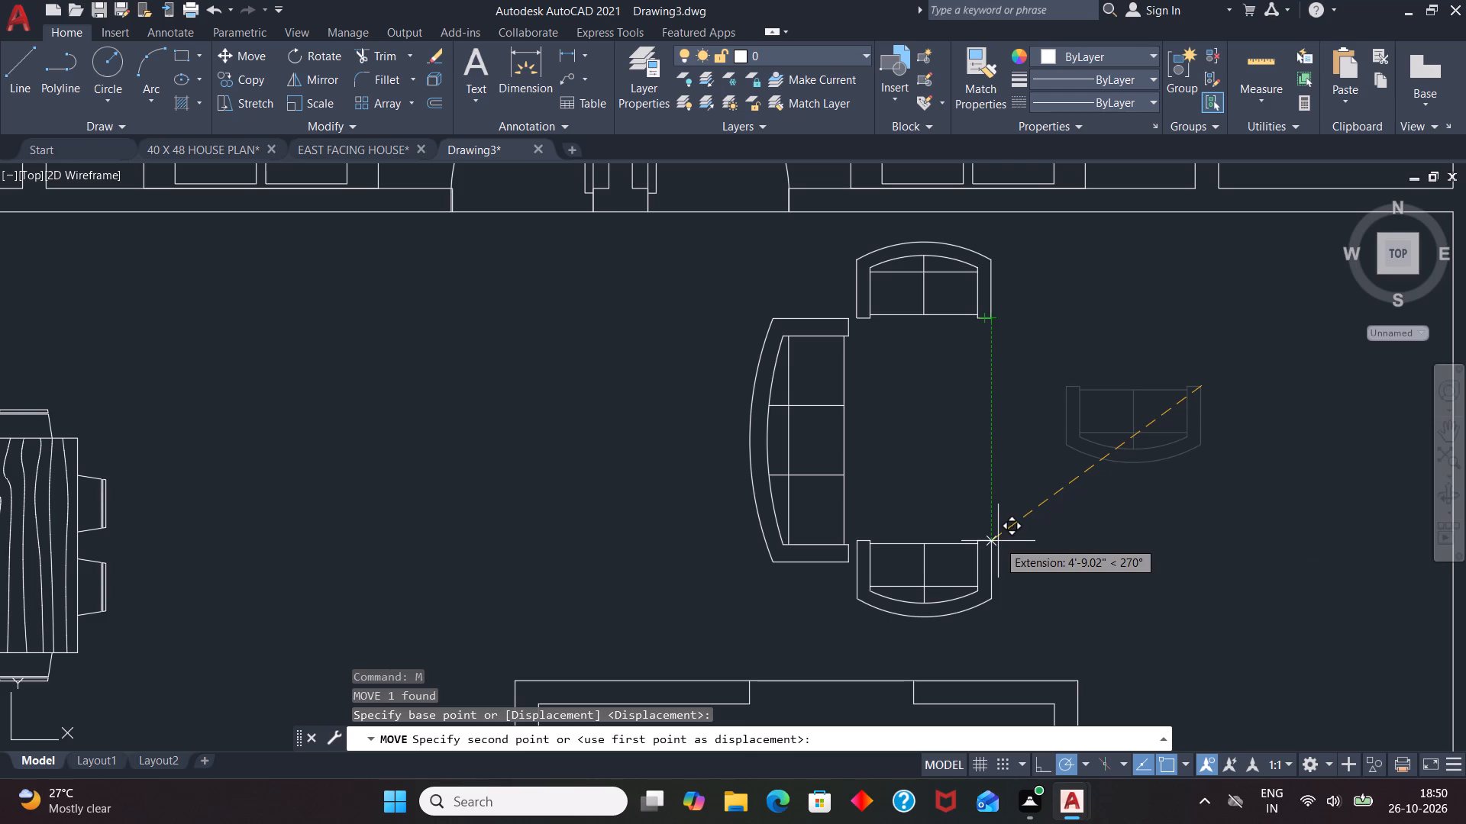
click(998, 541)
key(Escape)
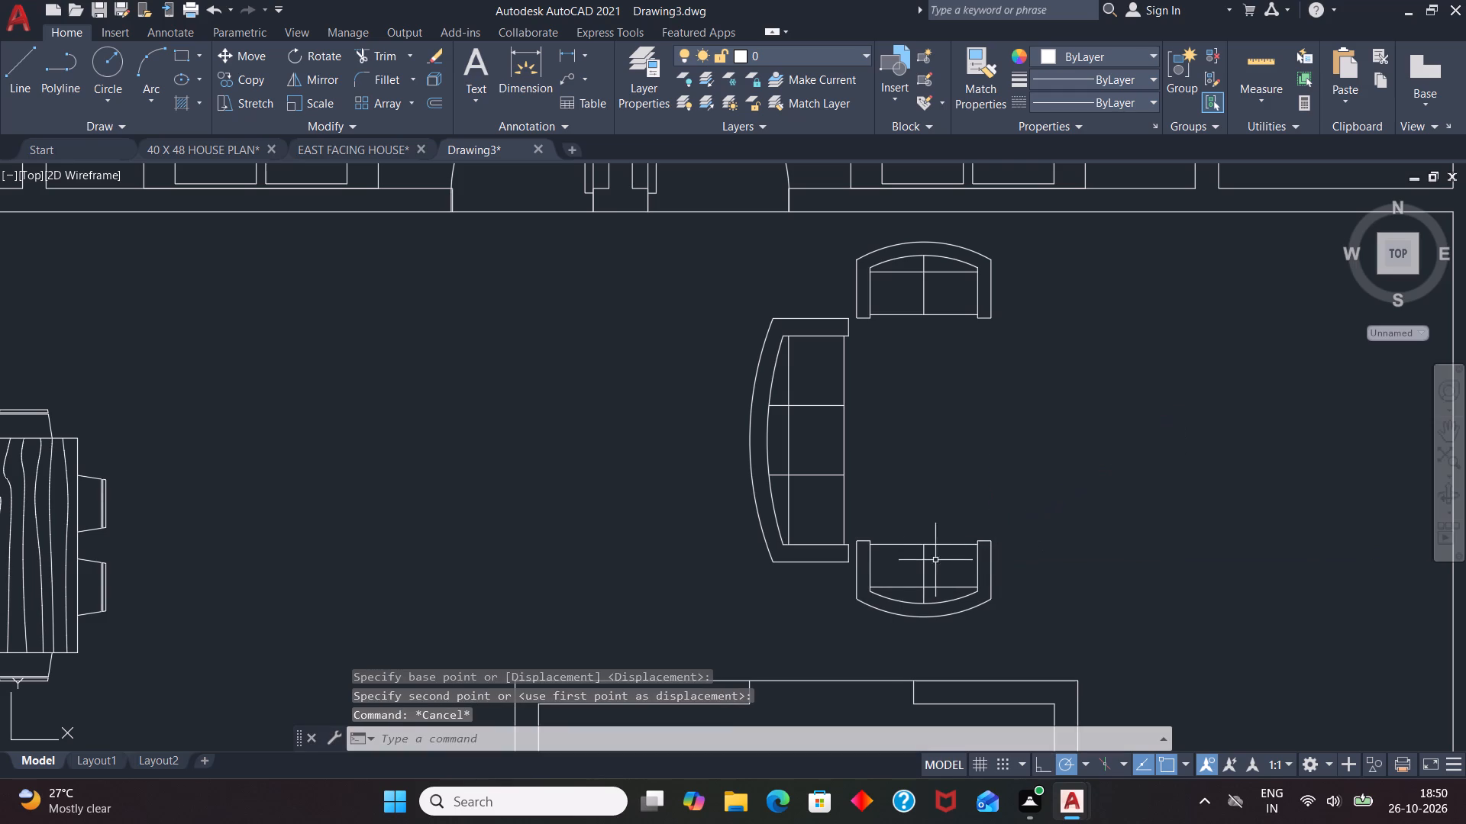
Move the hall's lower two-seat sofa straight down about 4", widening its gap to the upper two-seat sofa.
click(863, 542)
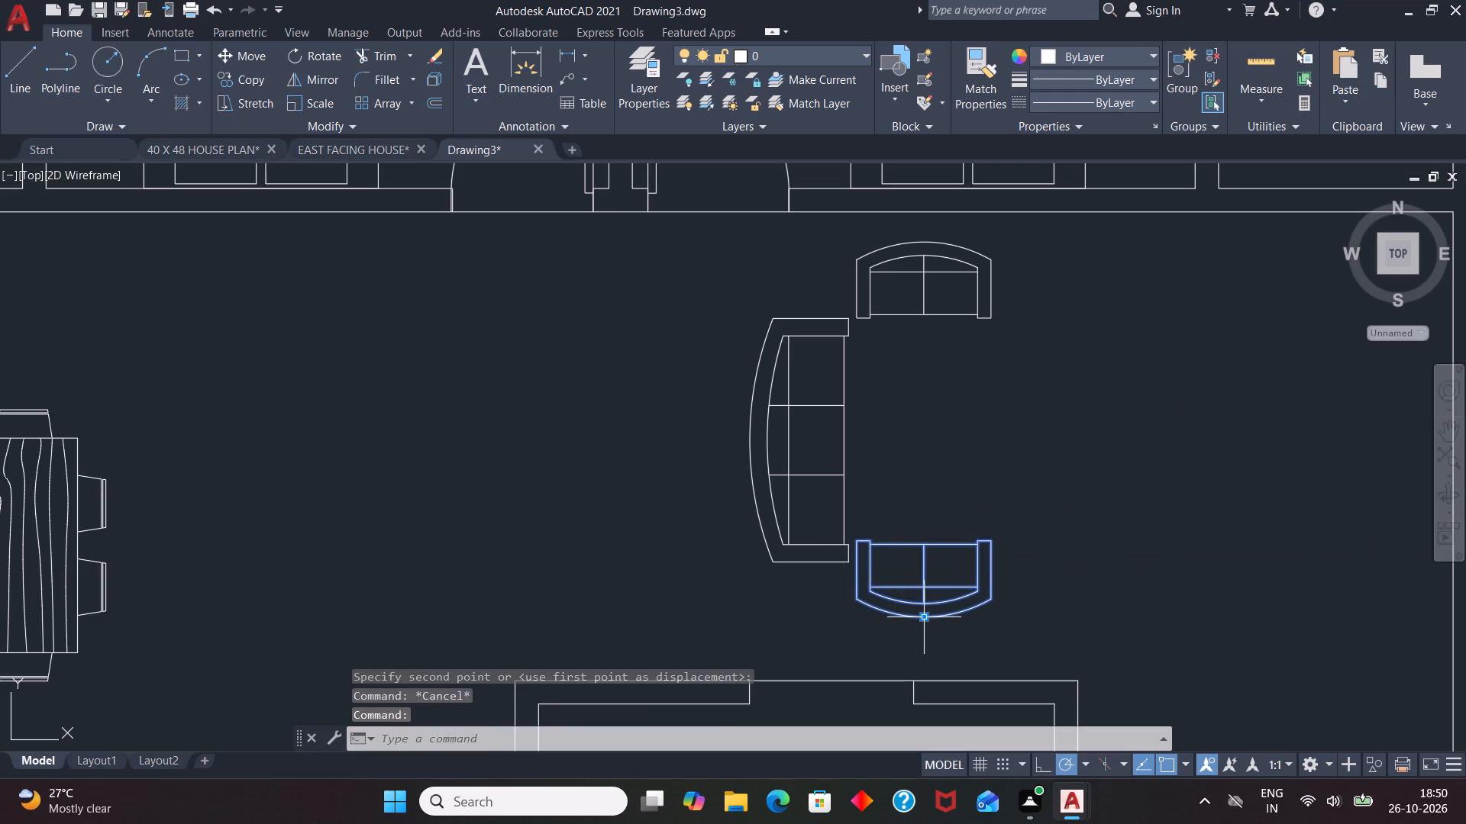
click(925, 615)
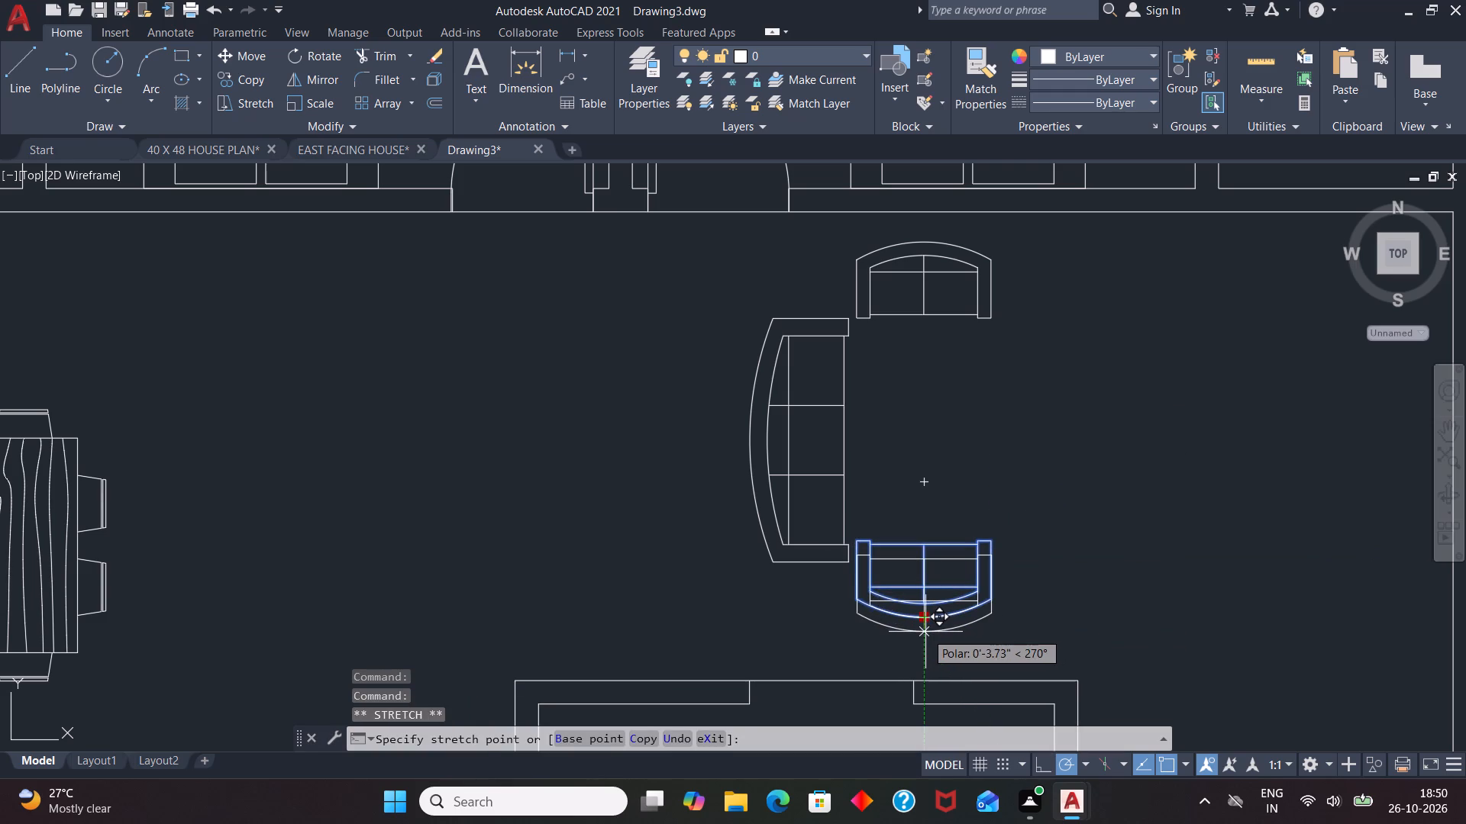
click(925, 632)
key(Escape)
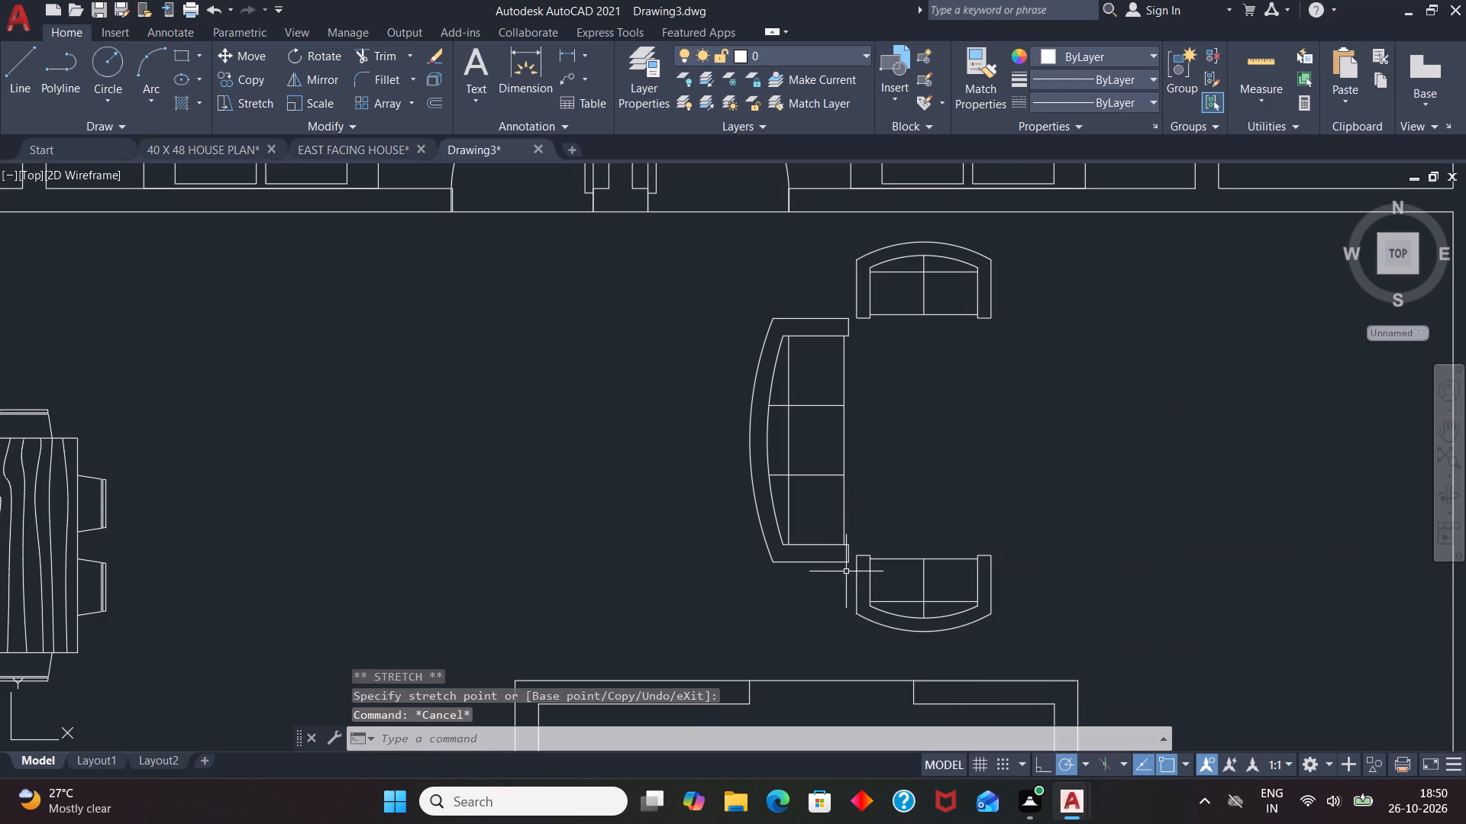
Draw an upright rectangle for the hall's coffee table, beside the three-seat sofa and between the two facing two-seat sofas.
scroll(1006, 500, down, 2)
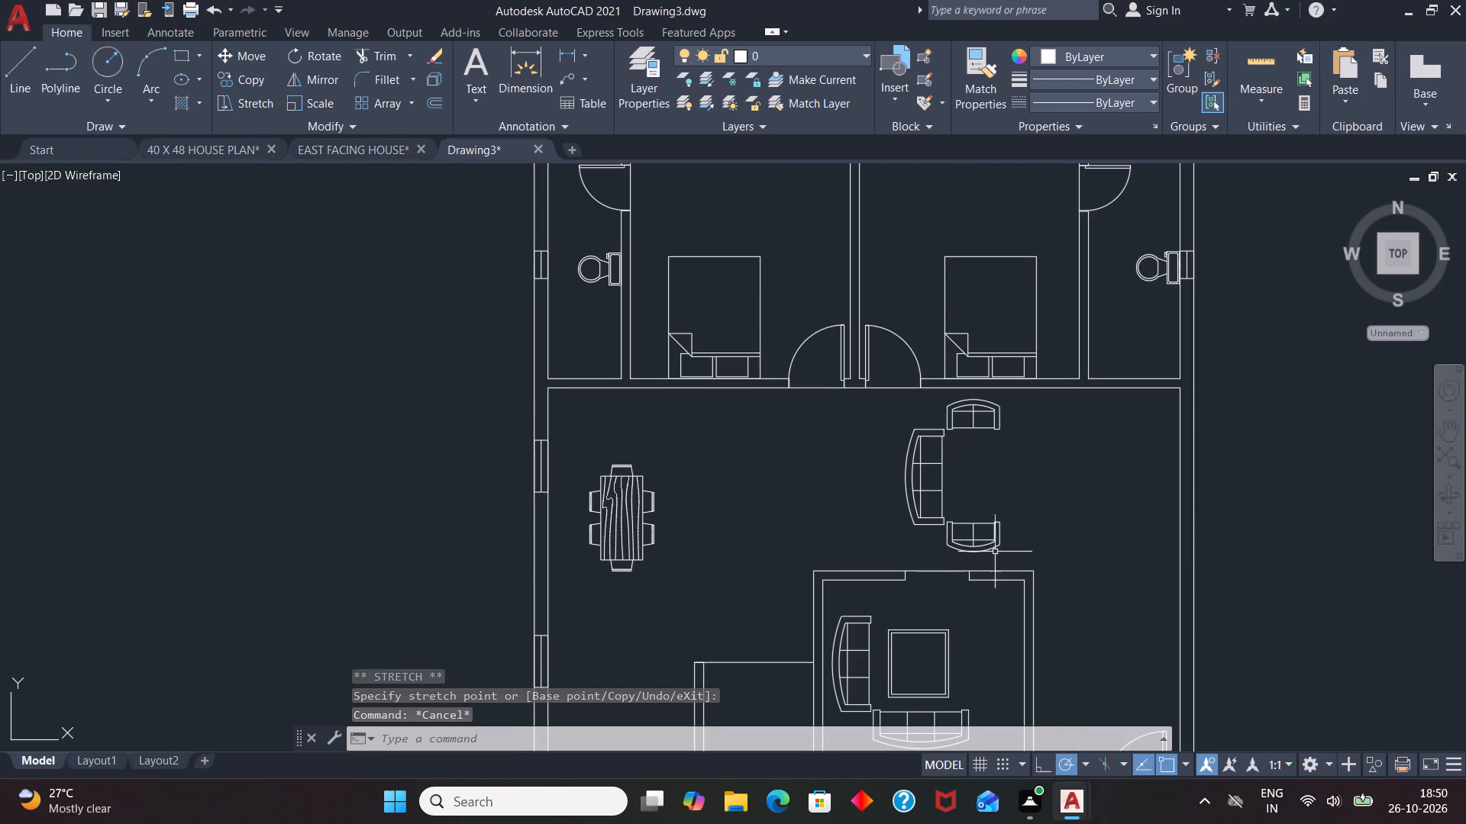
text(REC)
key(Return)
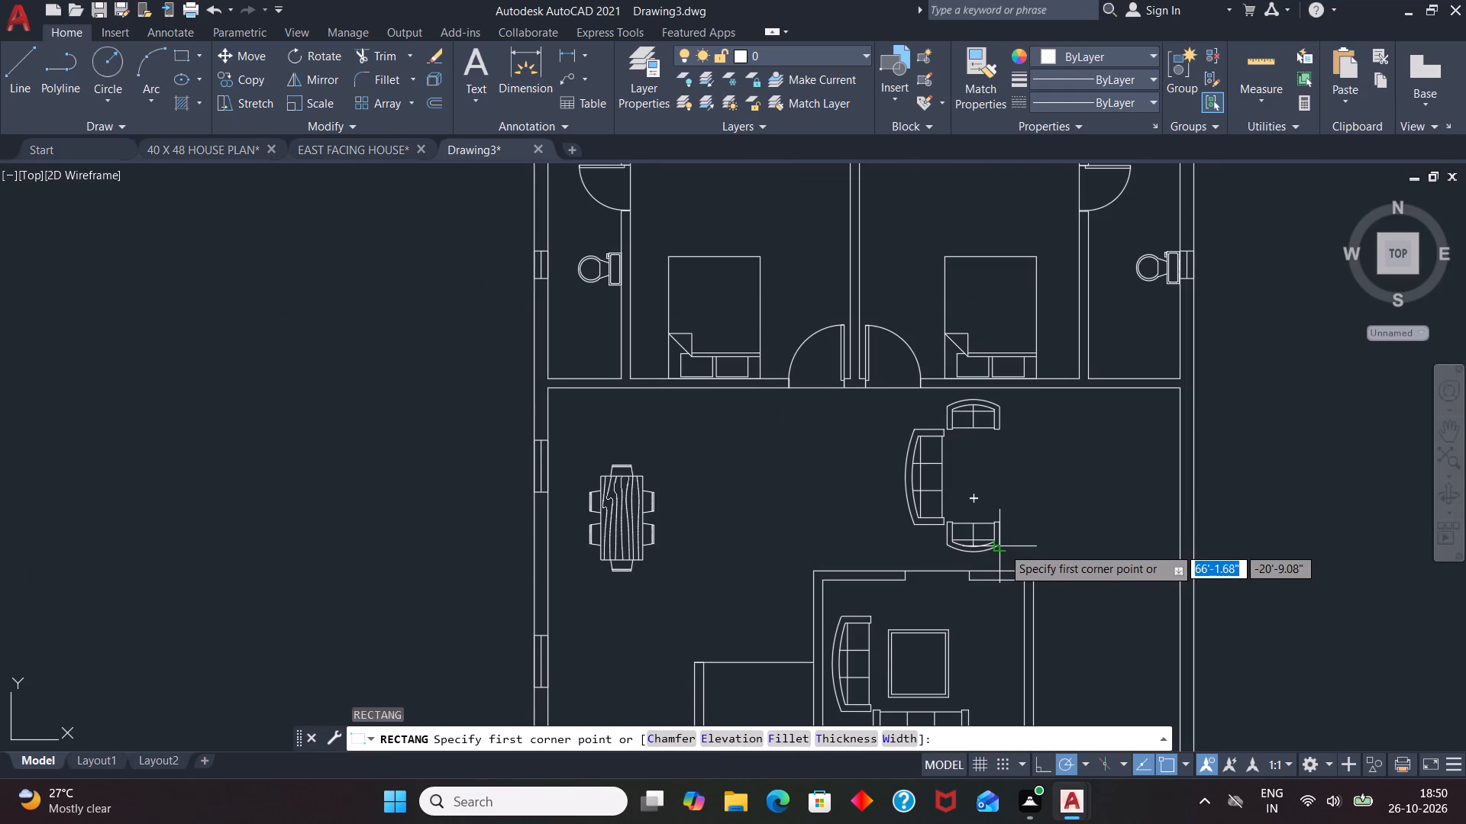
scroll(986, 462, up, 2)
drag(898, 411, 903, 418)
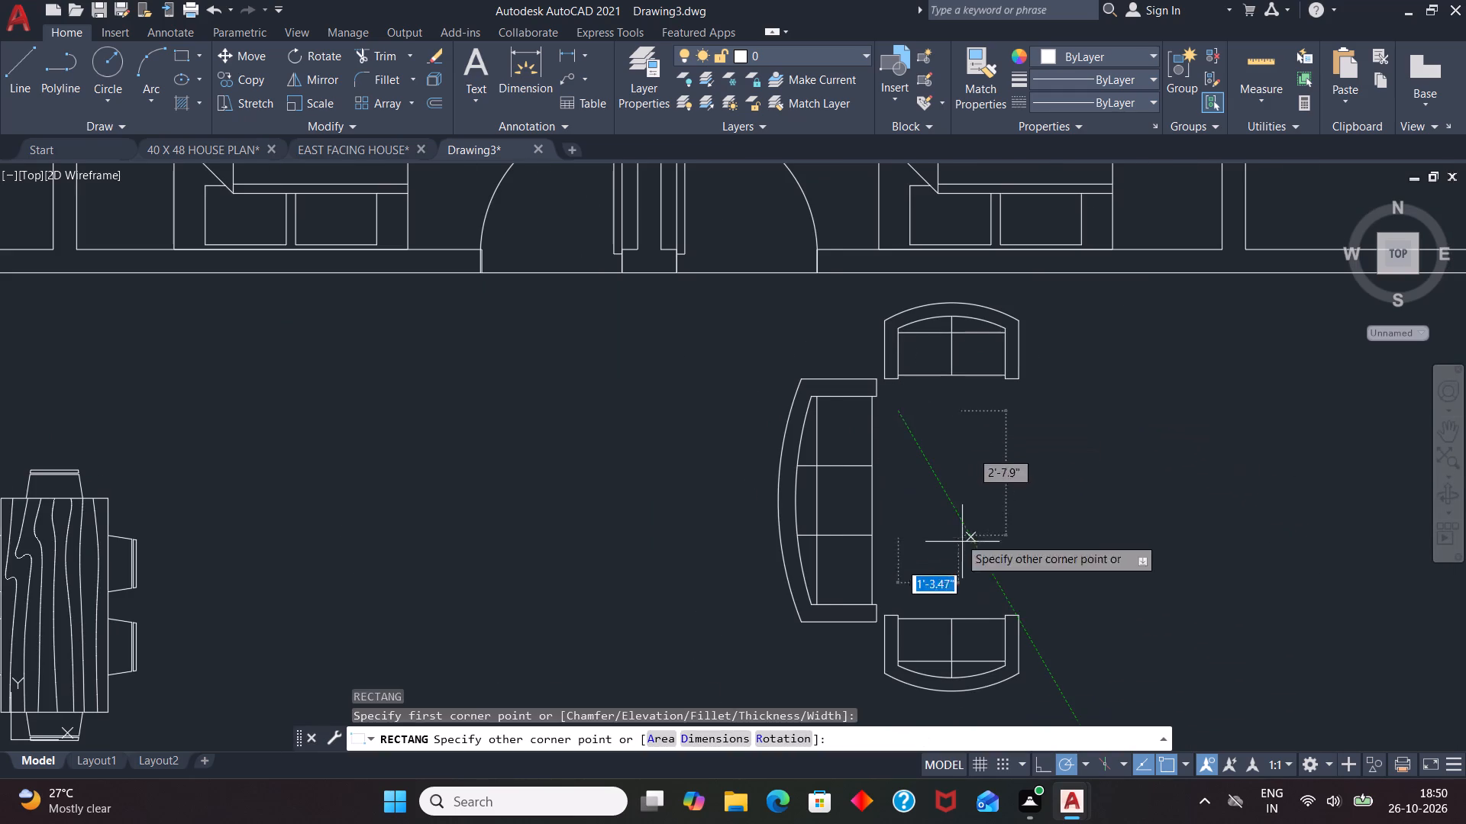
click(995, 584)
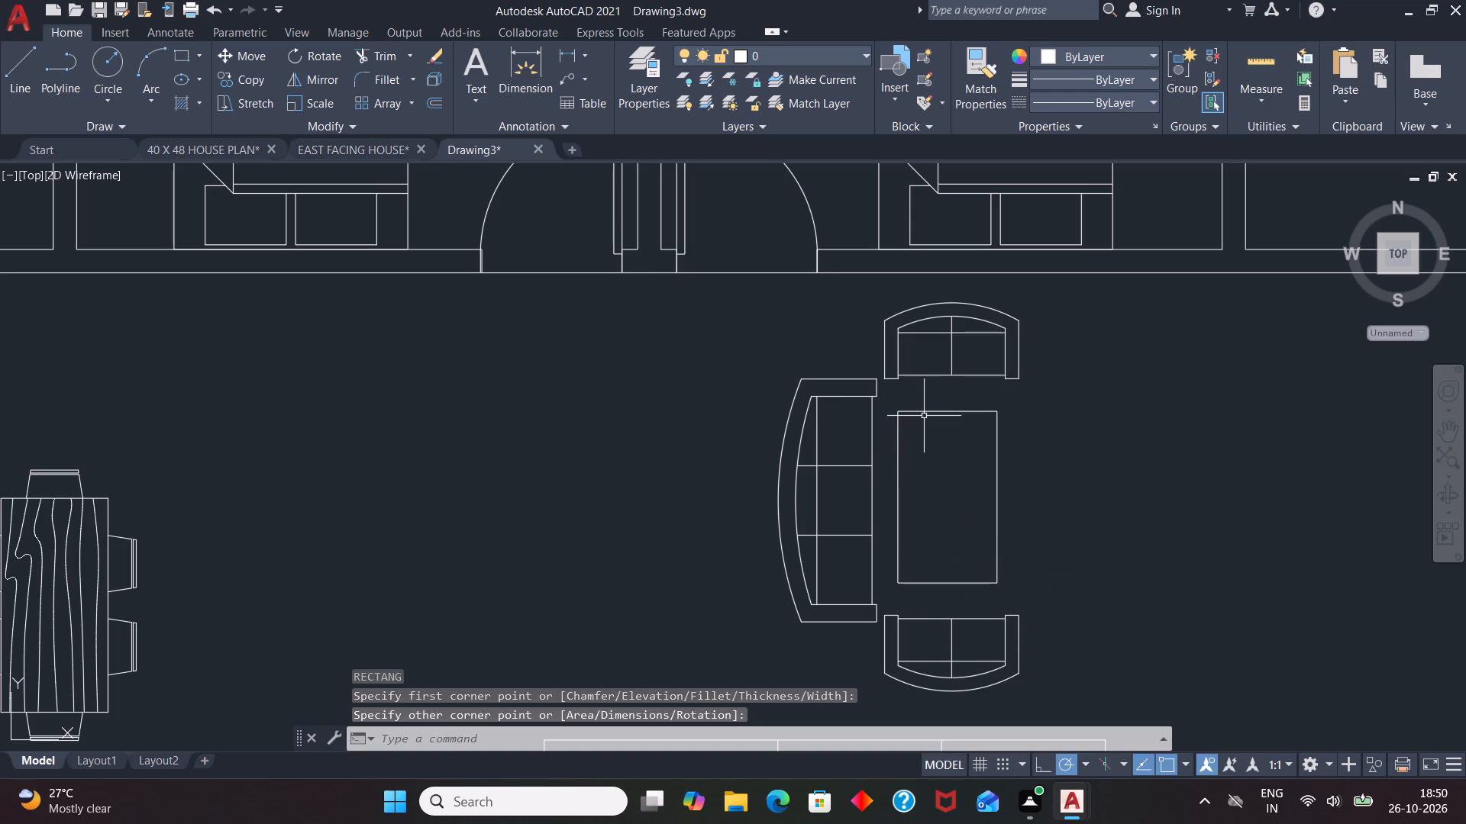
Offset the coffee table rectangle 2" inward to form its inner border.
key(o)
key(Return)
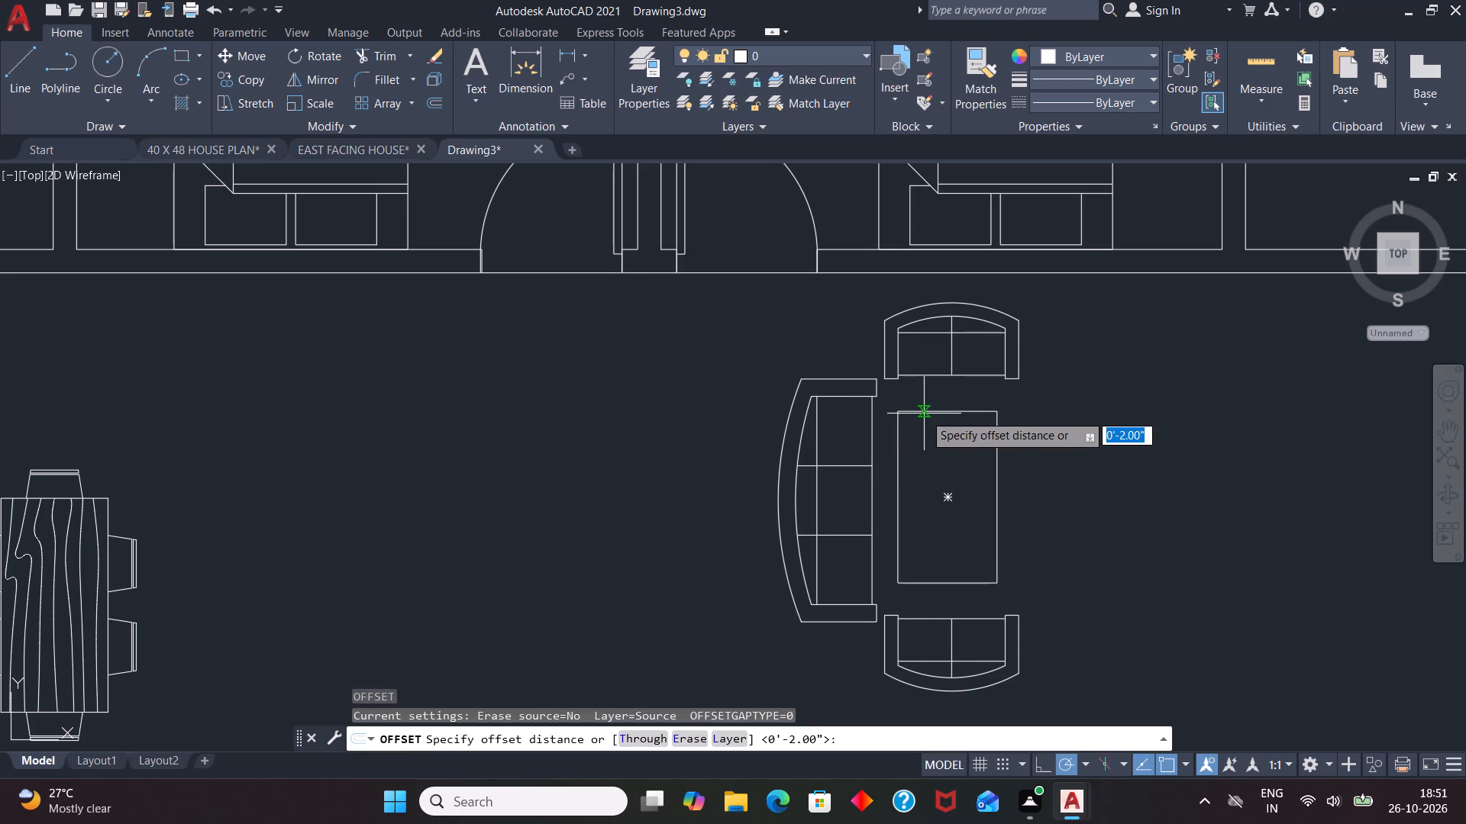
key(2)
key(Return)
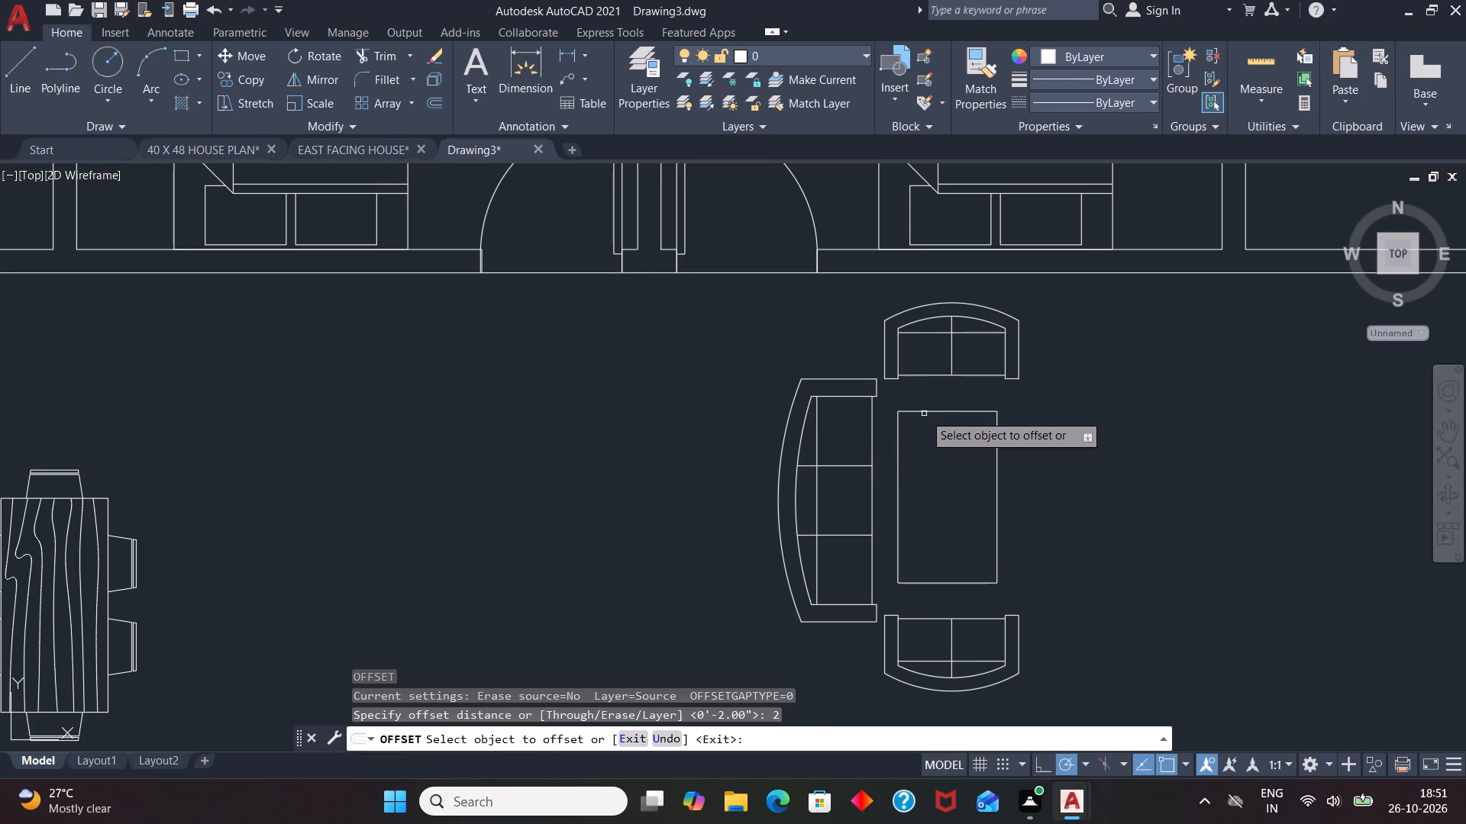
click(924, 412)
click(938, 449)
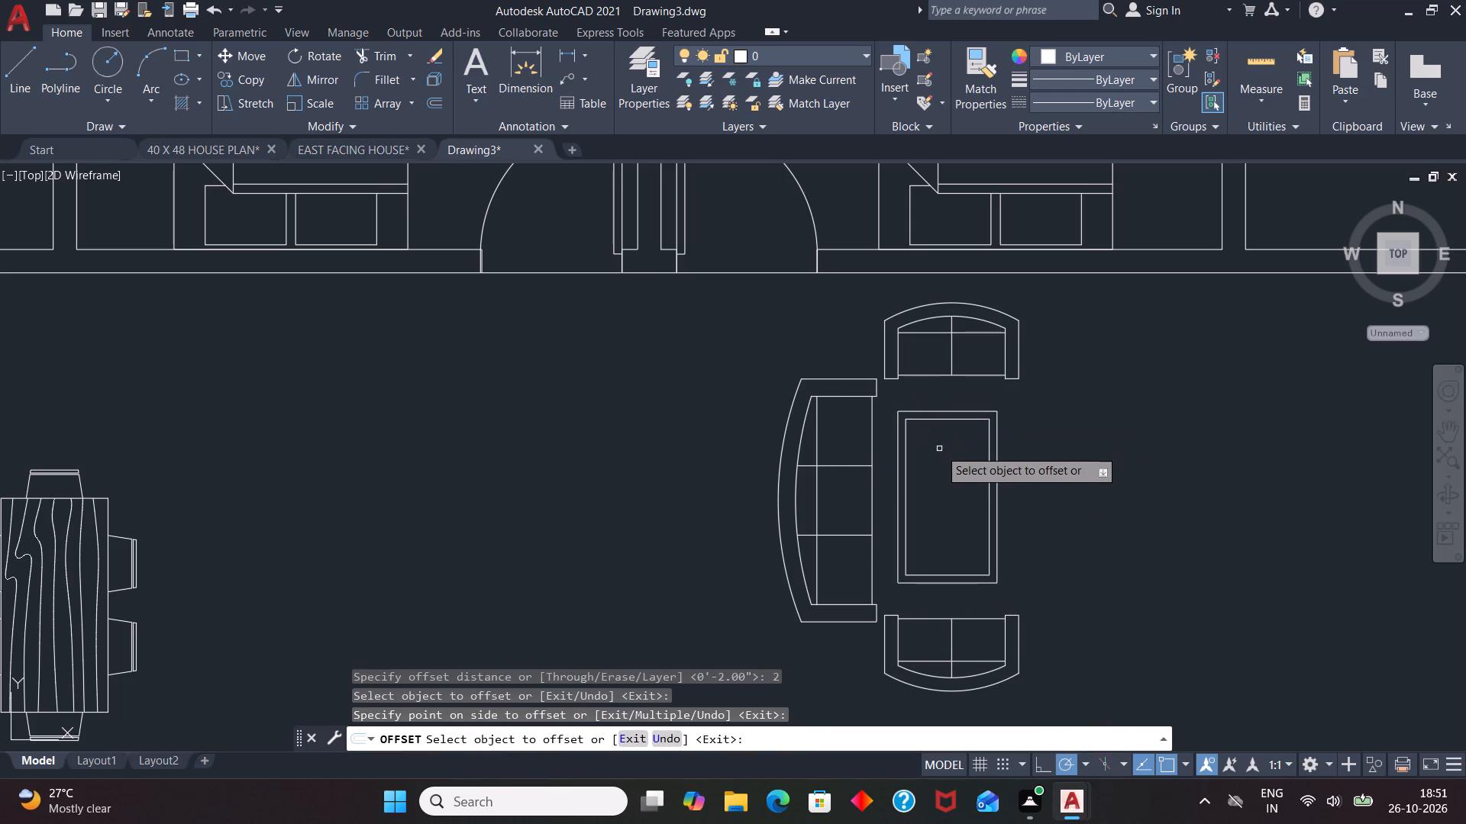
key(Escape)
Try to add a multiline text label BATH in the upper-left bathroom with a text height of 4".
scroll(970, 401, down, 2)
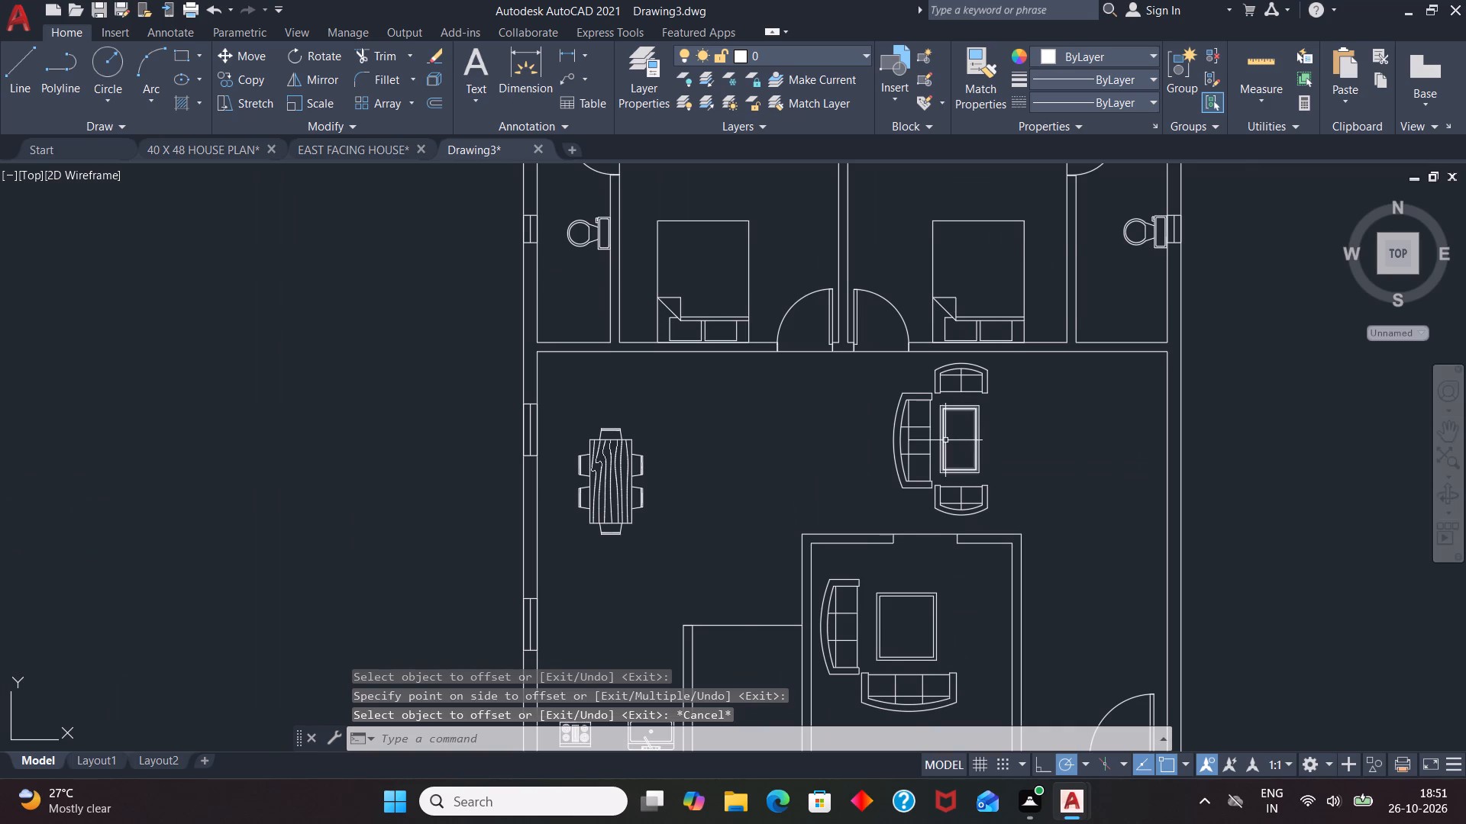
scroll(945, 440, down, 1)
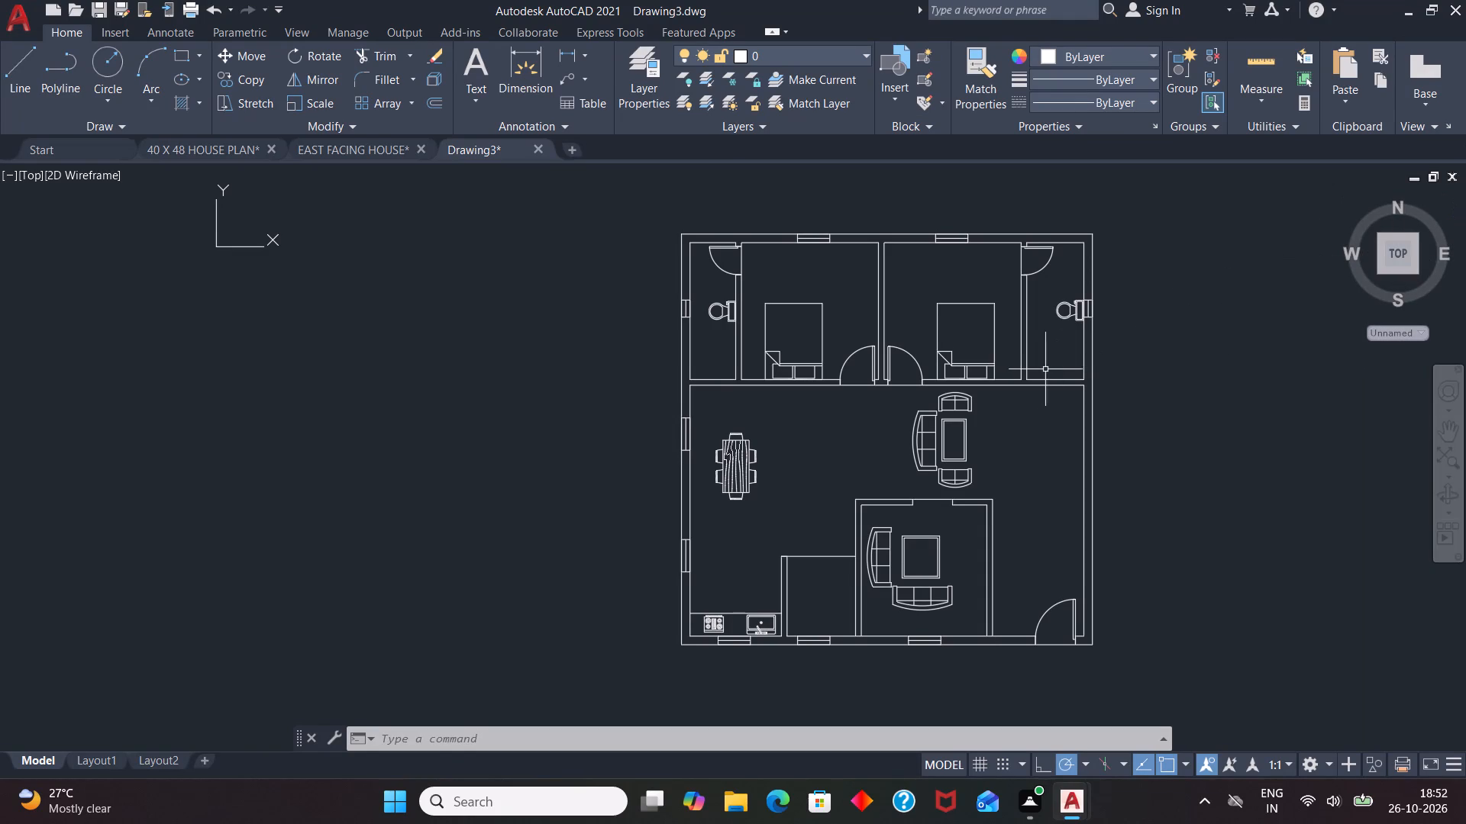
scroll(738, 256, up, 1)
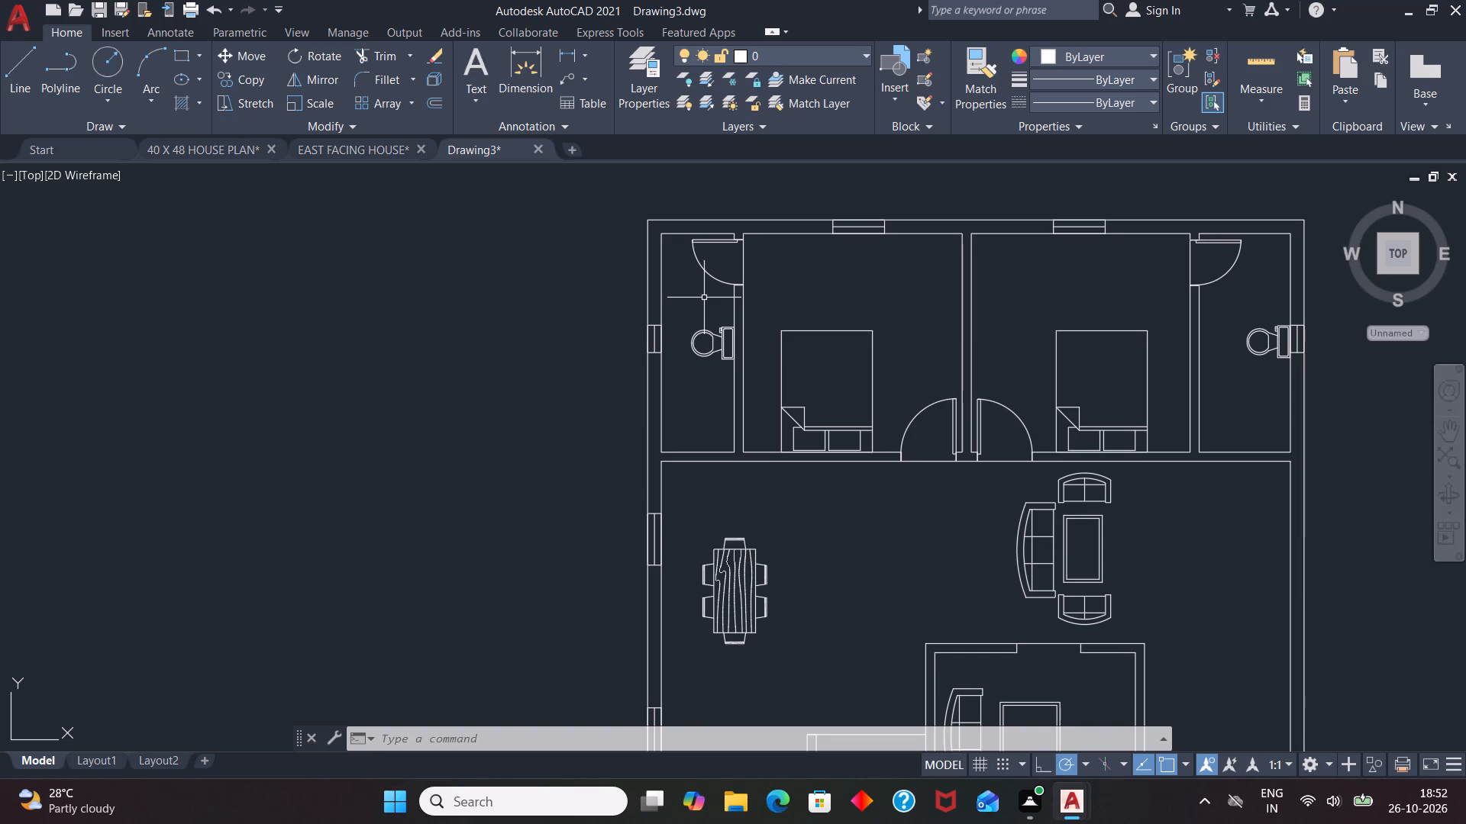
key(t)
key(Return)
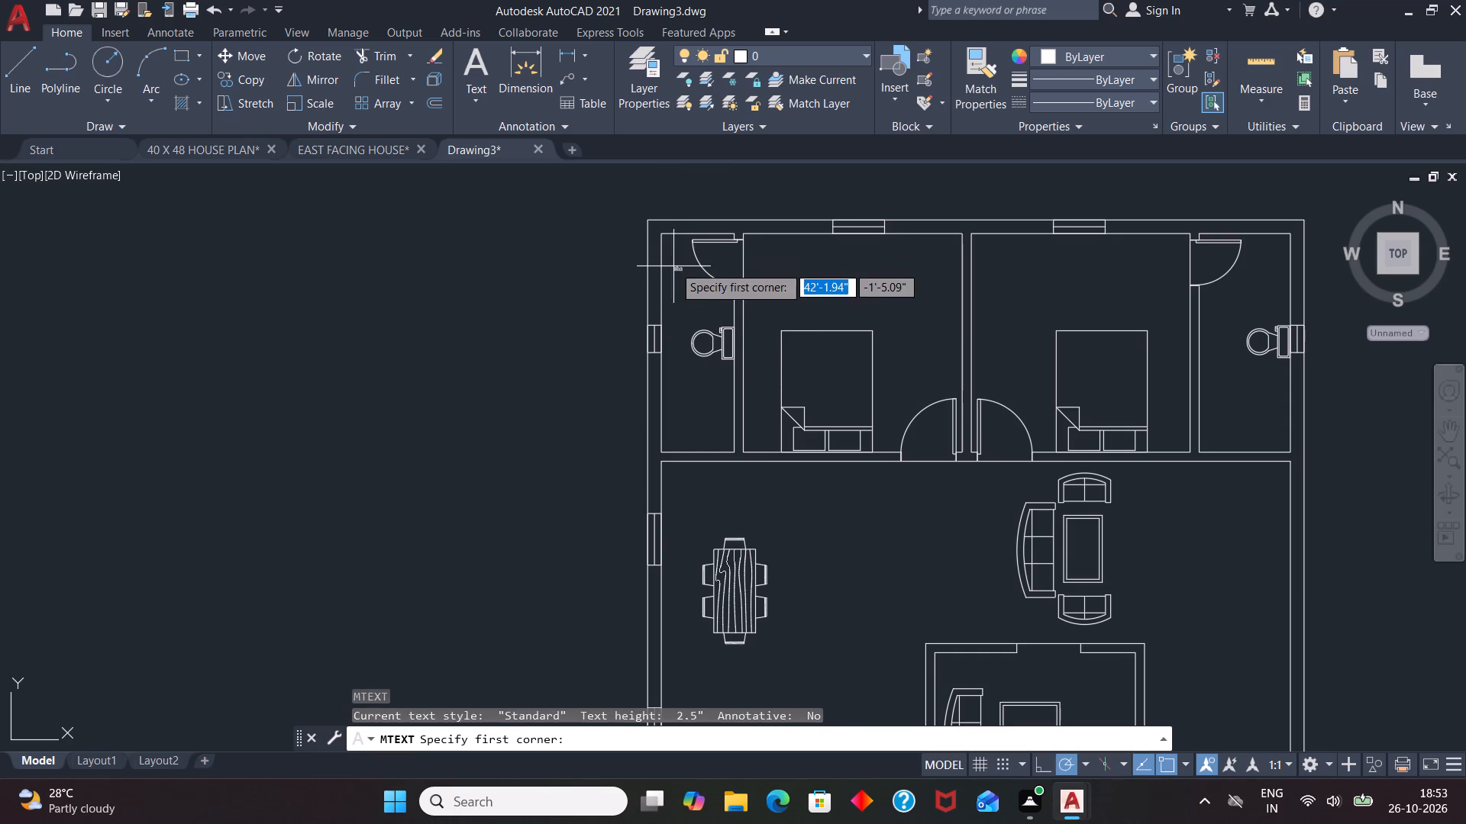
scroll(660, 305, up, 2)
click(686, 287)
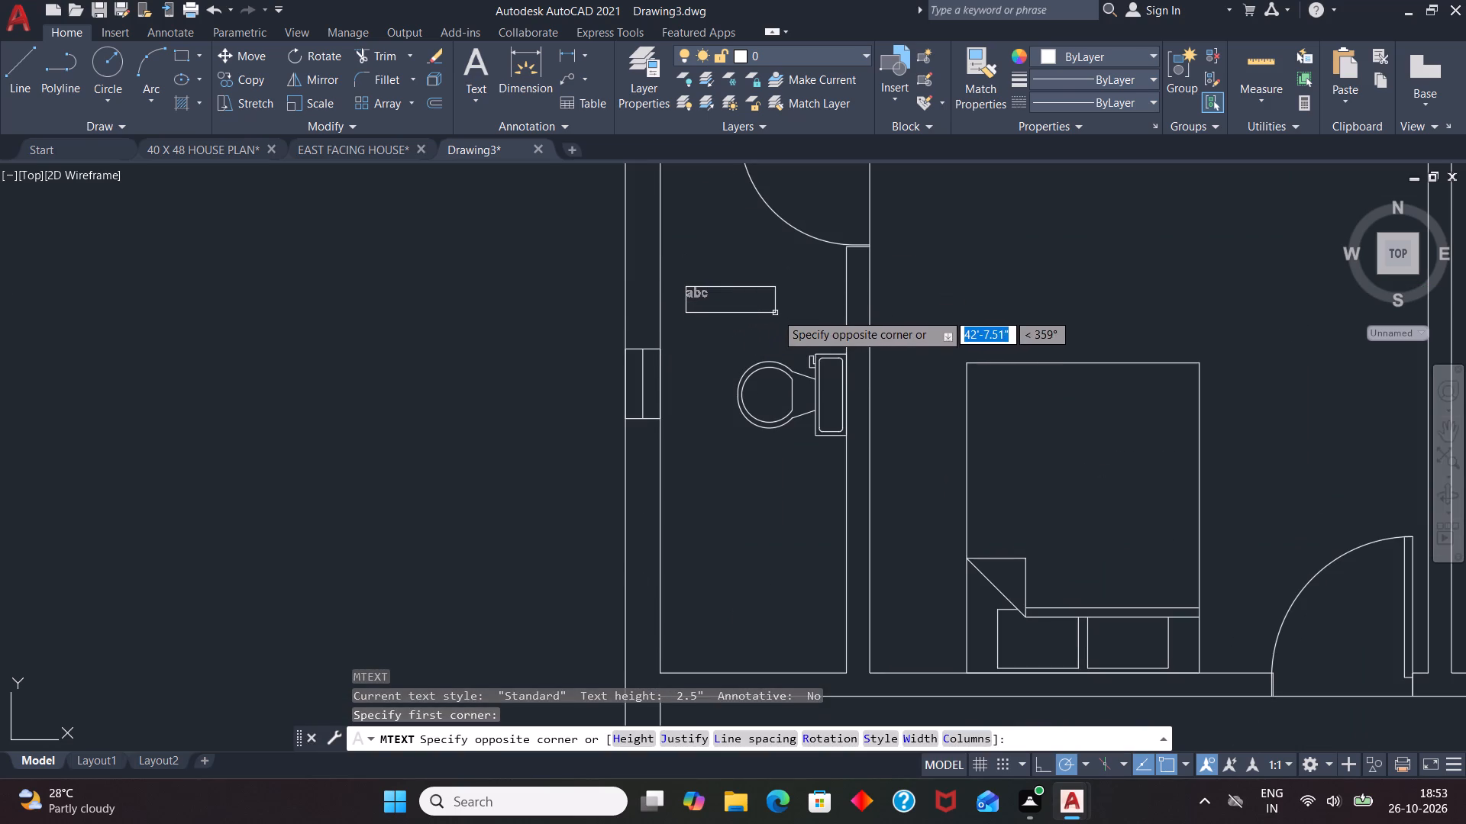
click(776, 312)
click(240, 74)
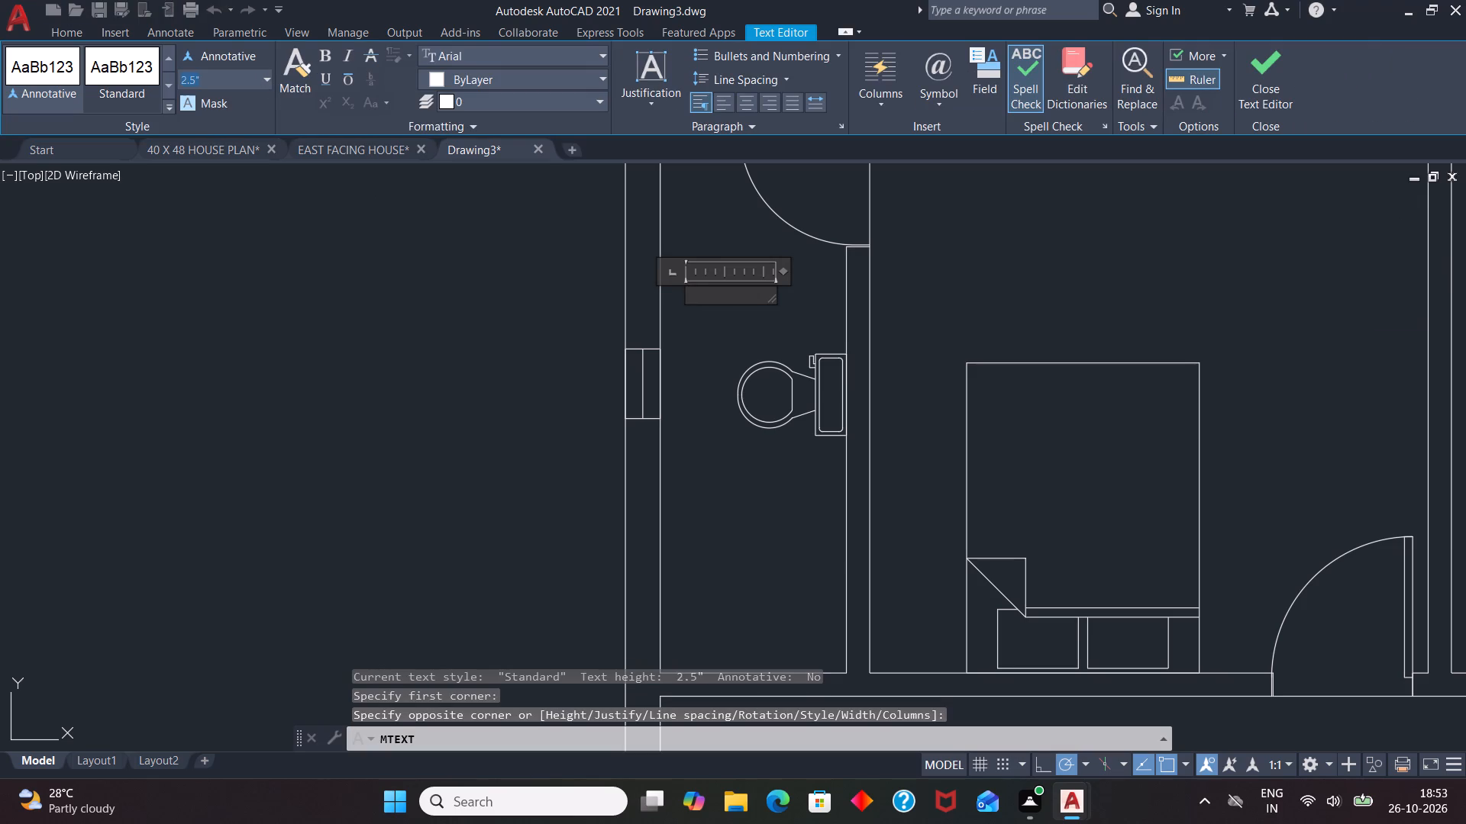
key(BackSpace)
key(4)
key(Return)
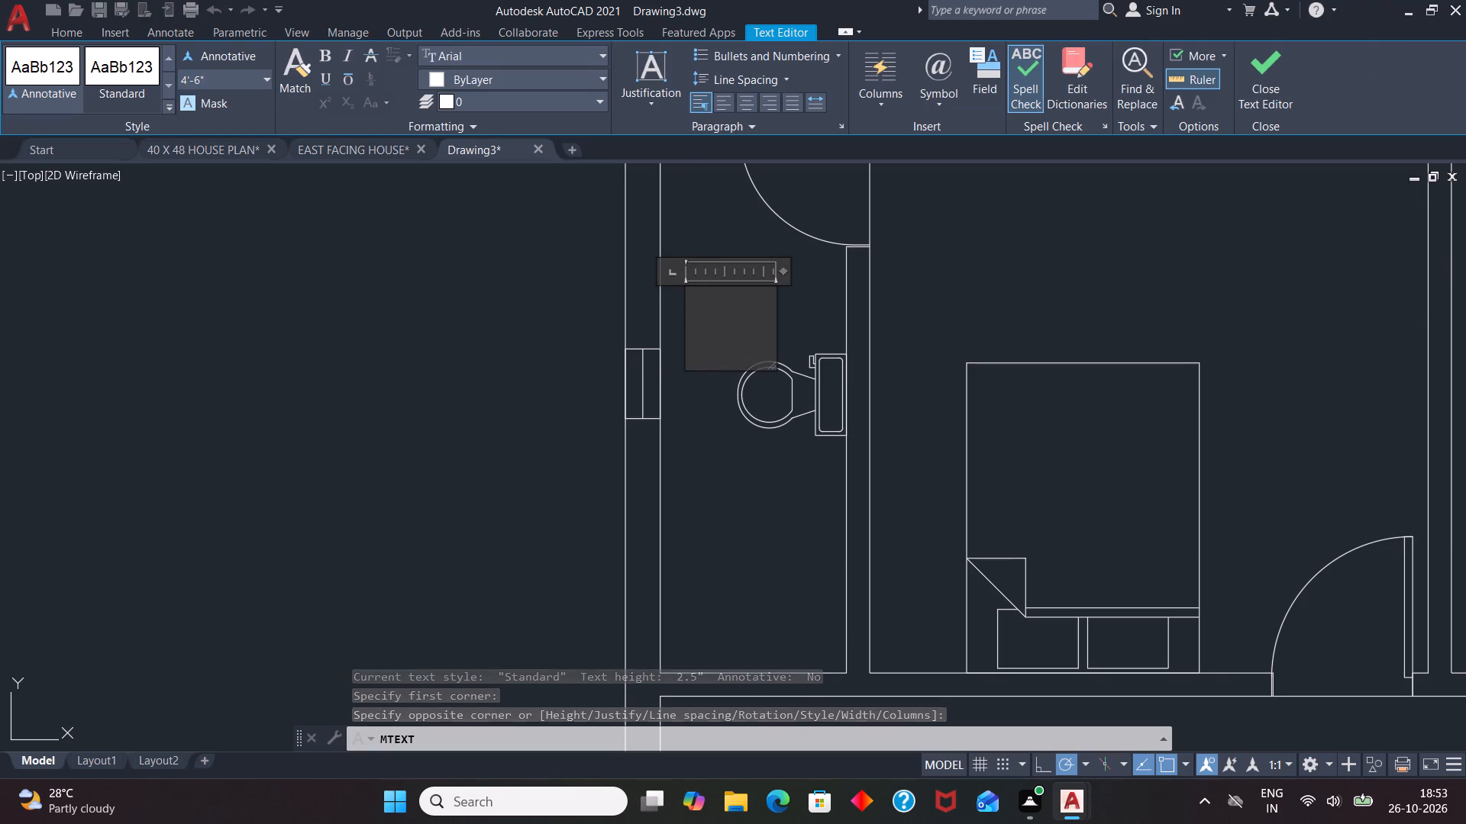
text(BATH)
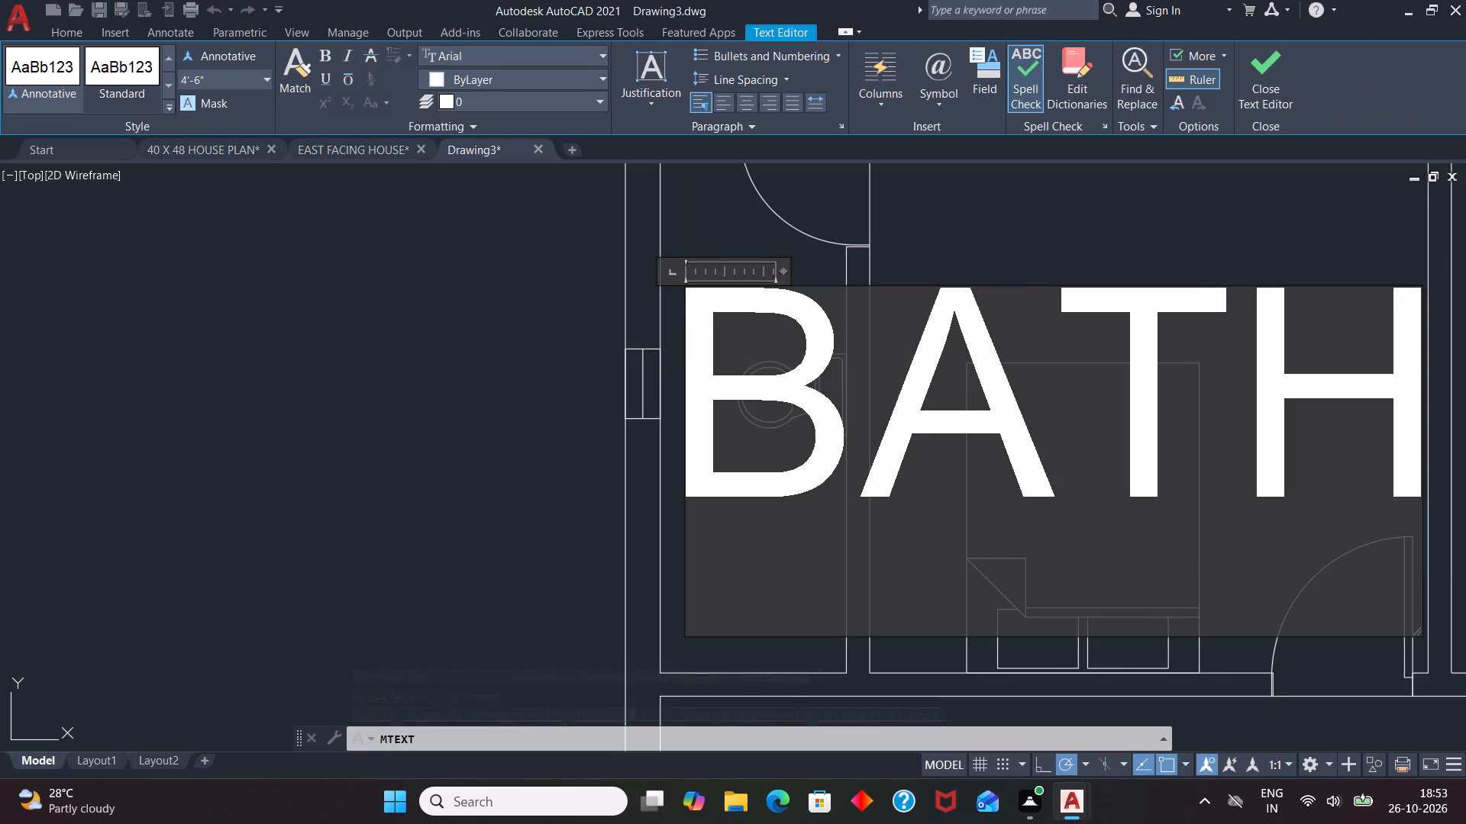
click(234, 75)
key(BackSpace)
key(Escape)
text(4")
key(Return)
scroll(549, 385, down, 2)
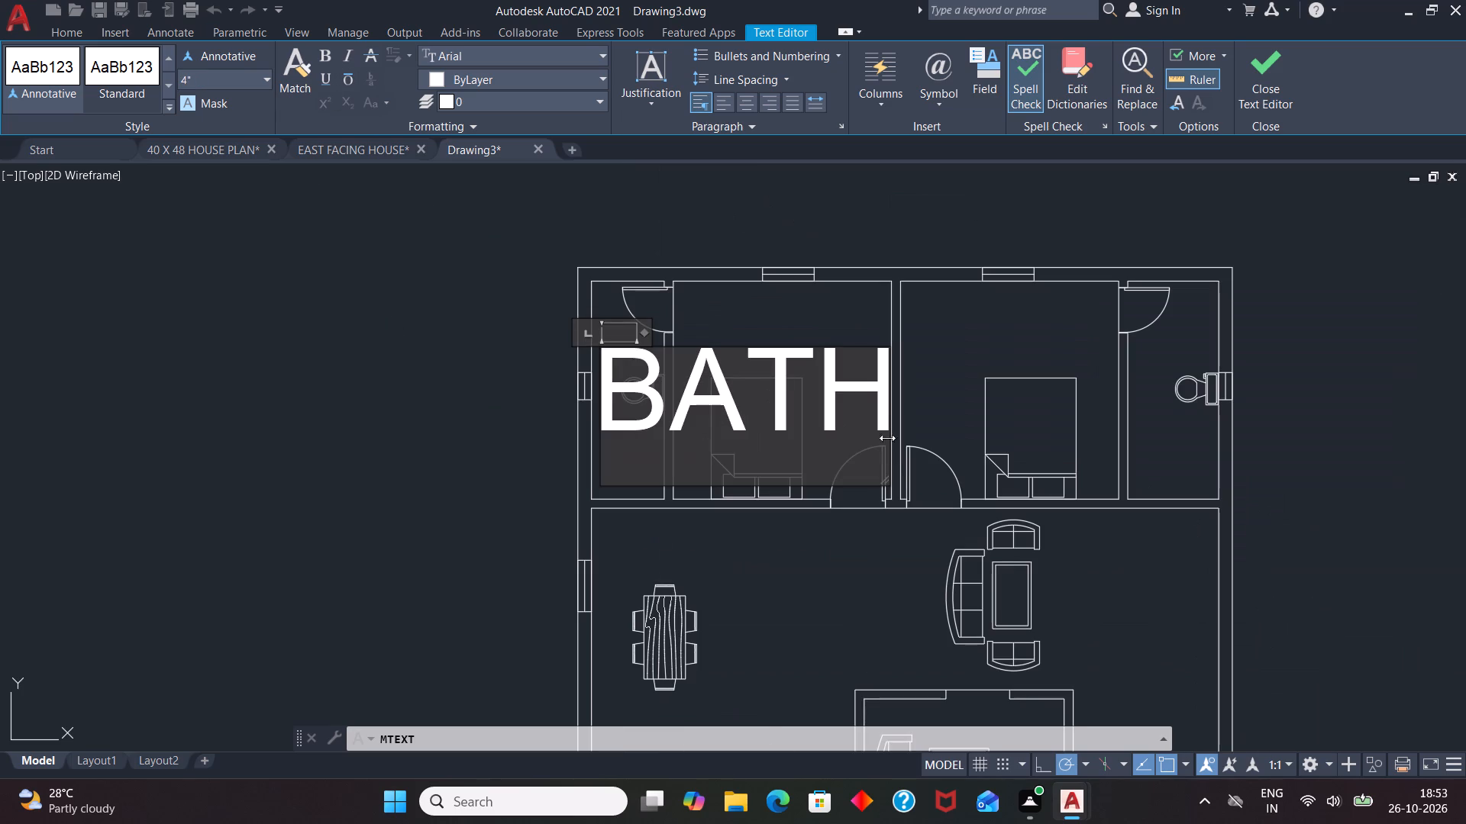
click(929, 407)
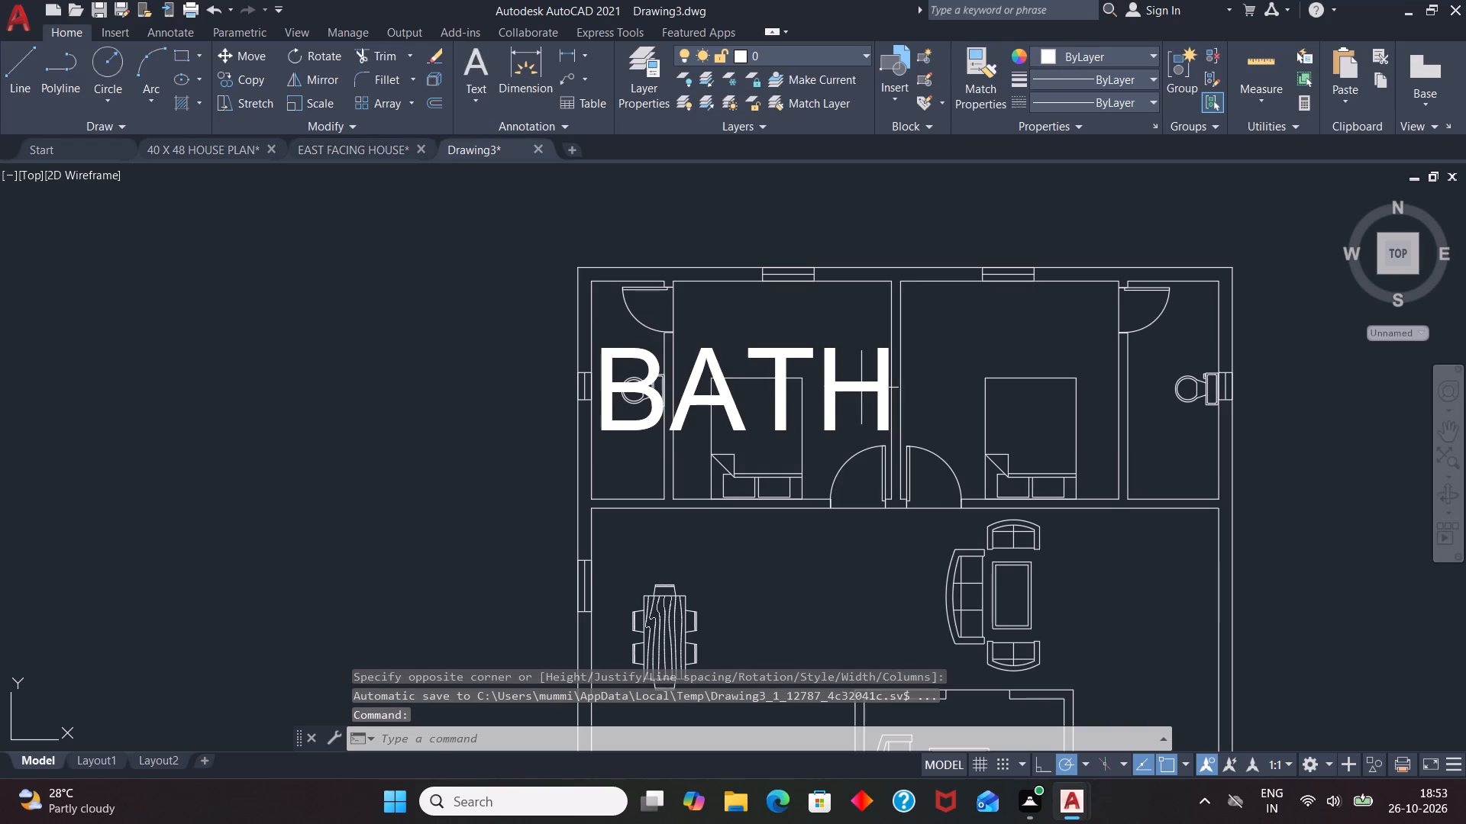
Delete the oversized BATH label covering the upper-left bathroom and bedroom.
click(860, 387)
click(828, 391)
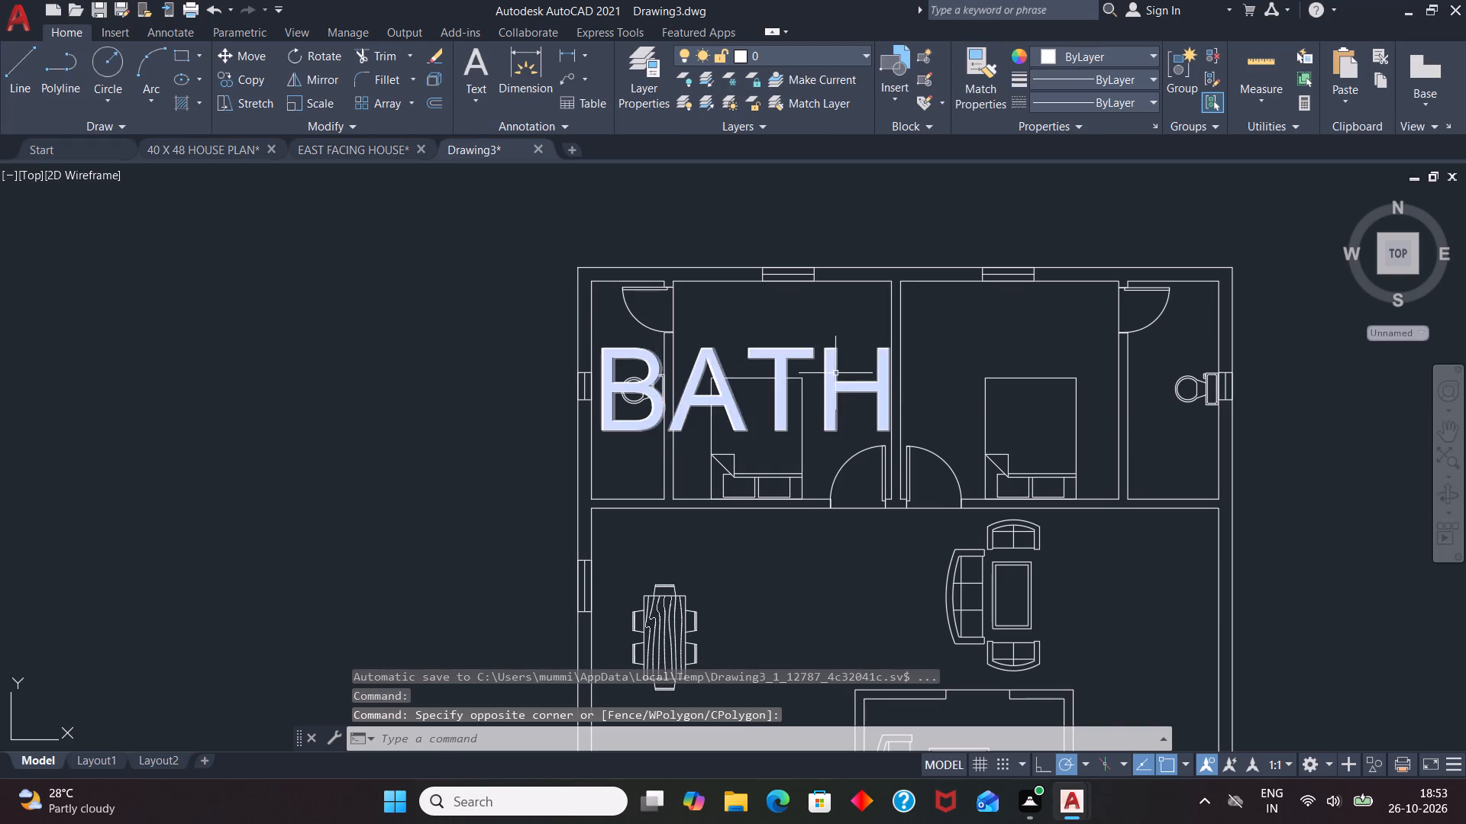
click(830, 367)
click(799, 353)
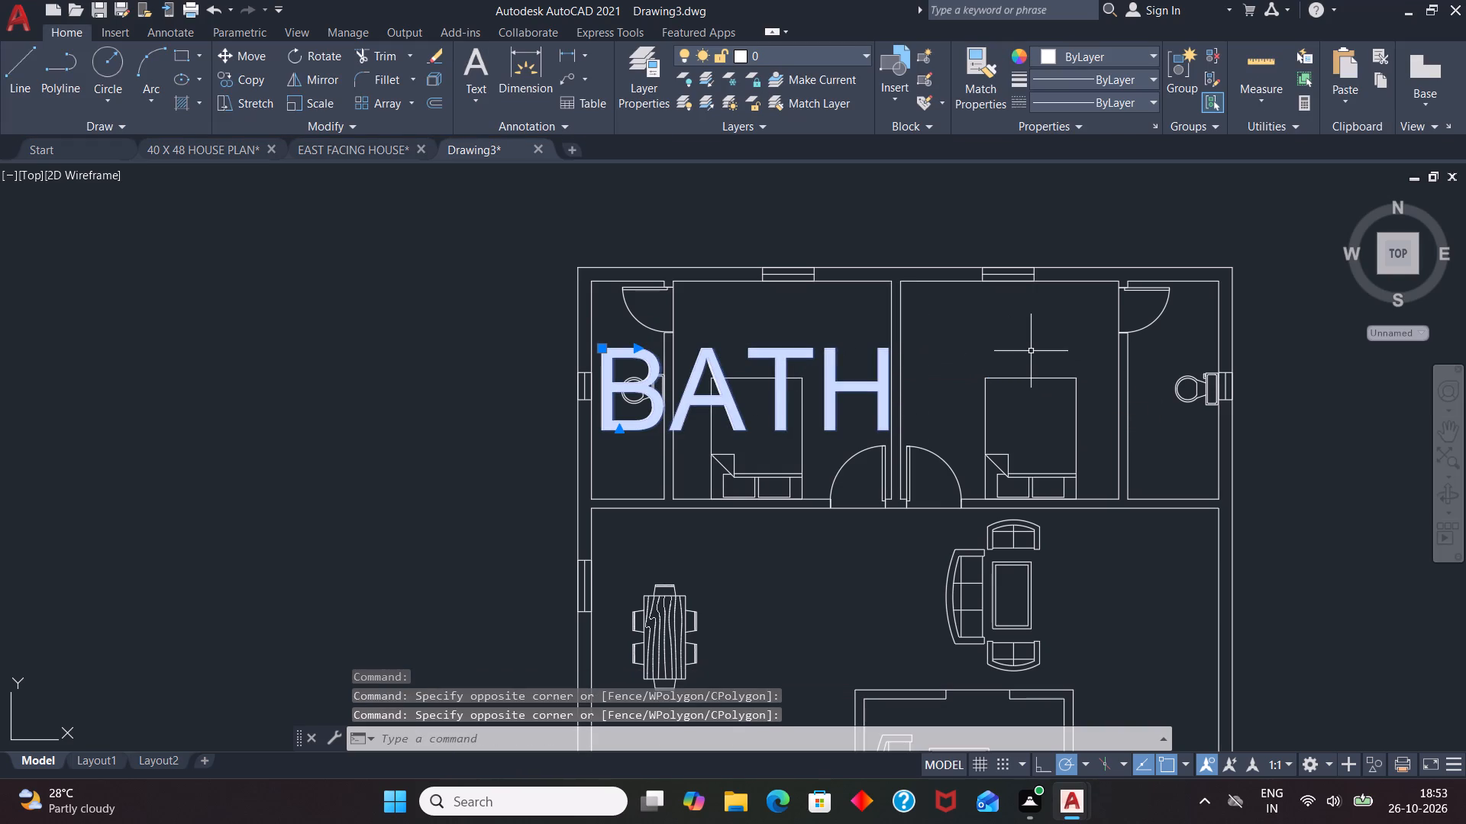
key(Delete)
Add a multiline text label BATH with 4" text height in the upper-left bathroom, between the door swing and the toilet.
key(t)
key(Return)
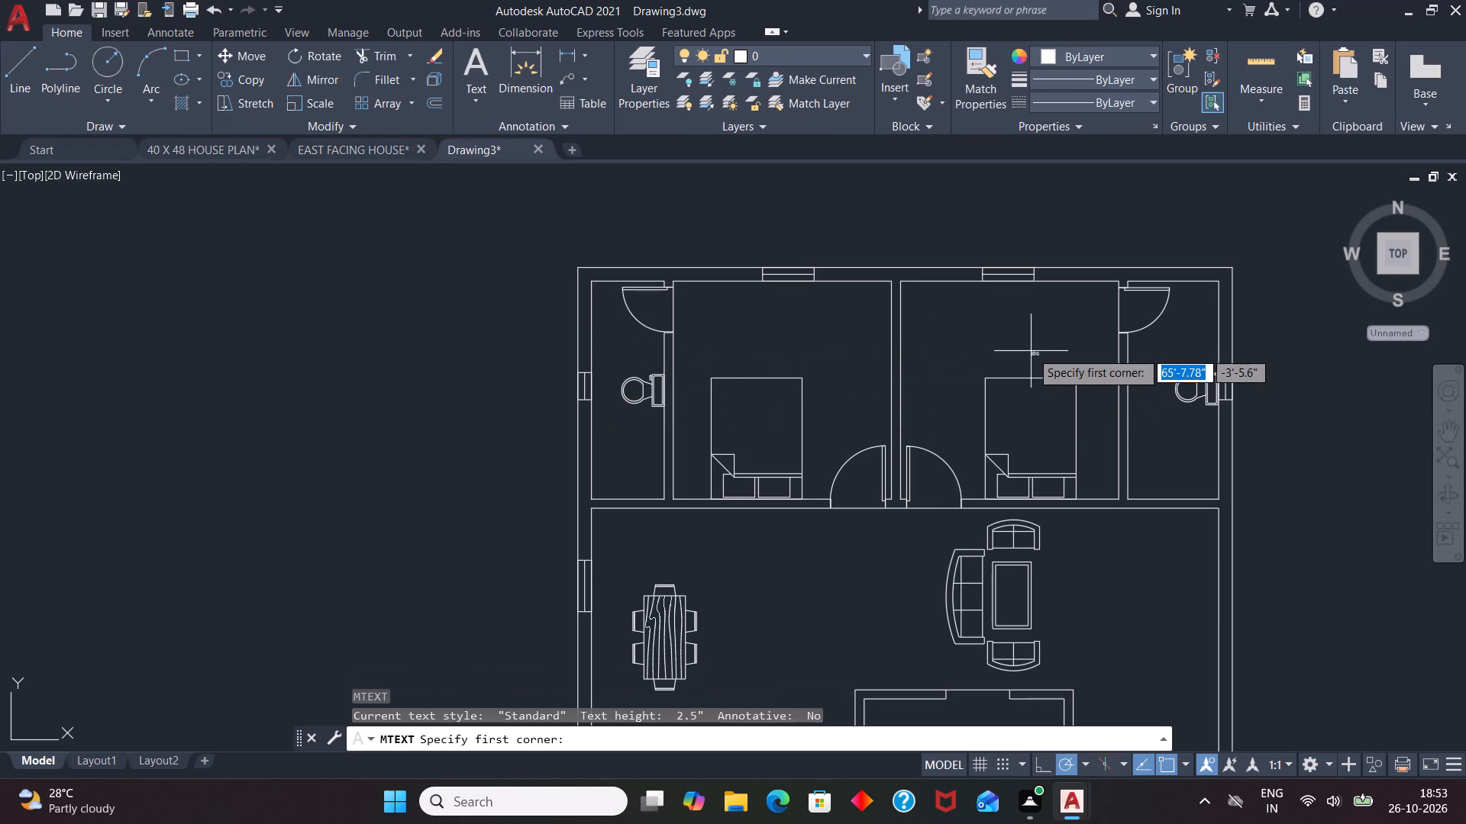
scroll(598, 315, up, 3)
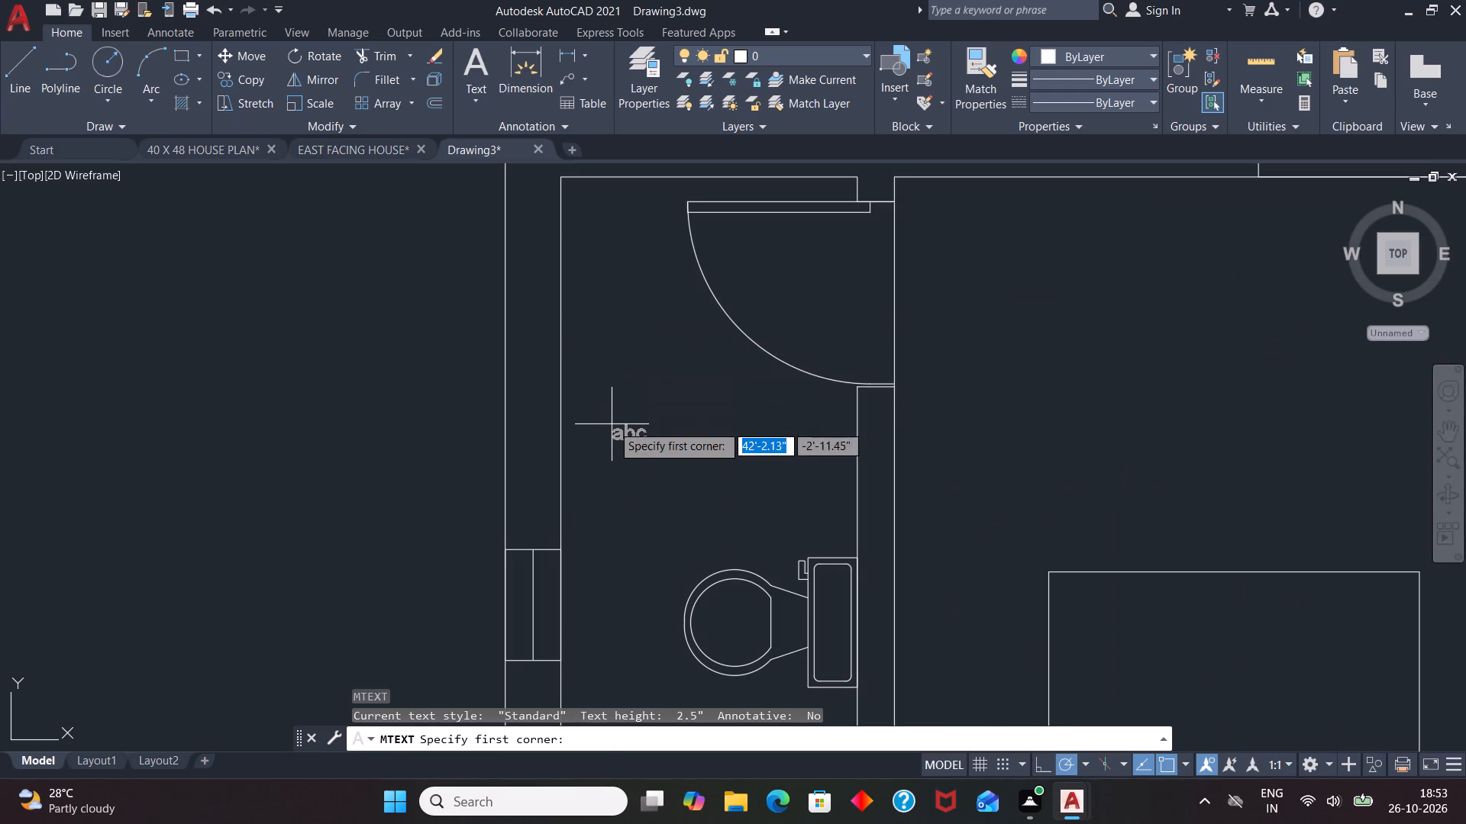
drag(611, 412, 619, 425)
click(772, 462)
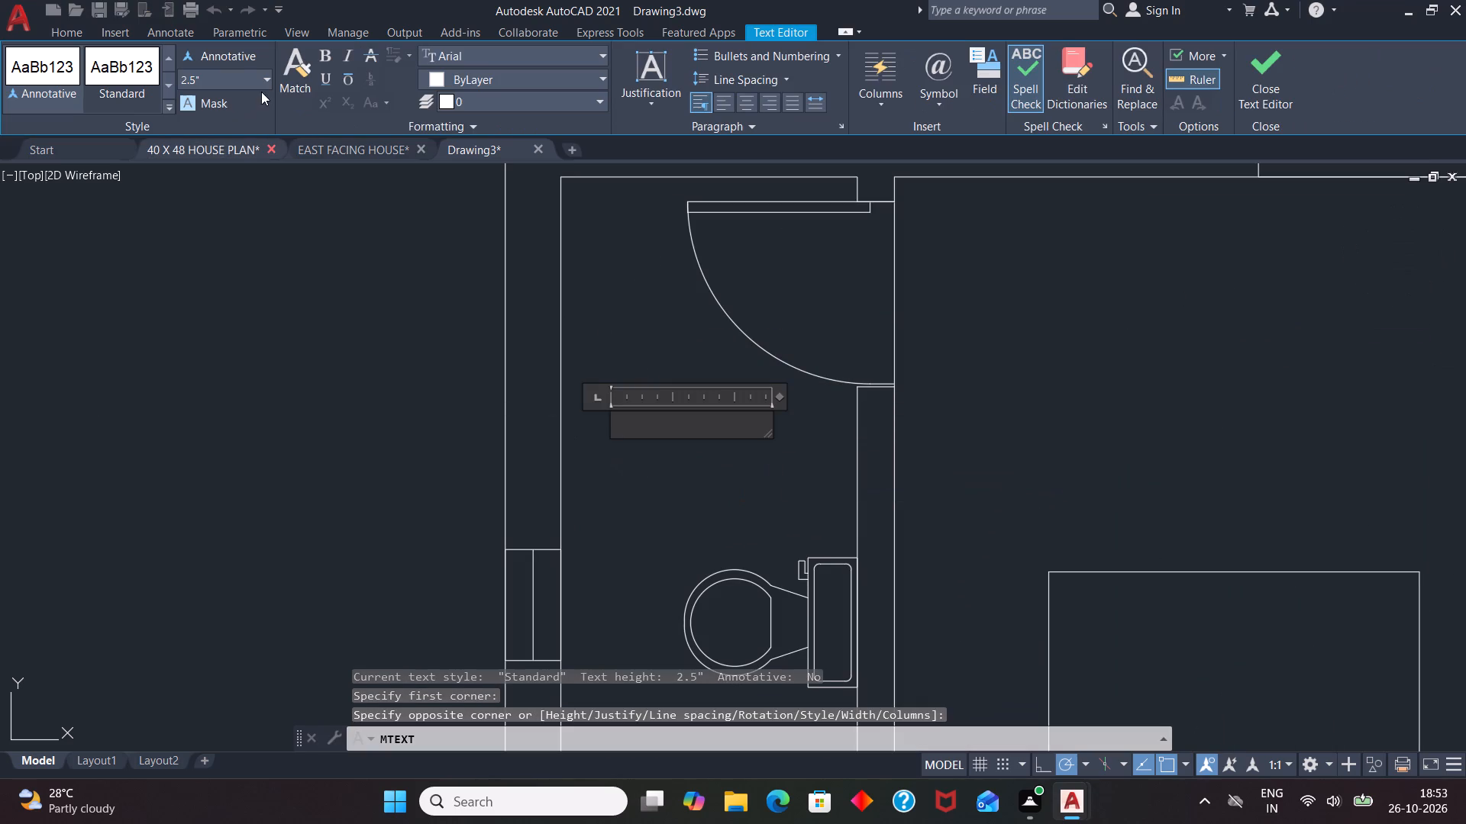
click(244, 69)
key(BackSpace)
text(4")
key(Return)
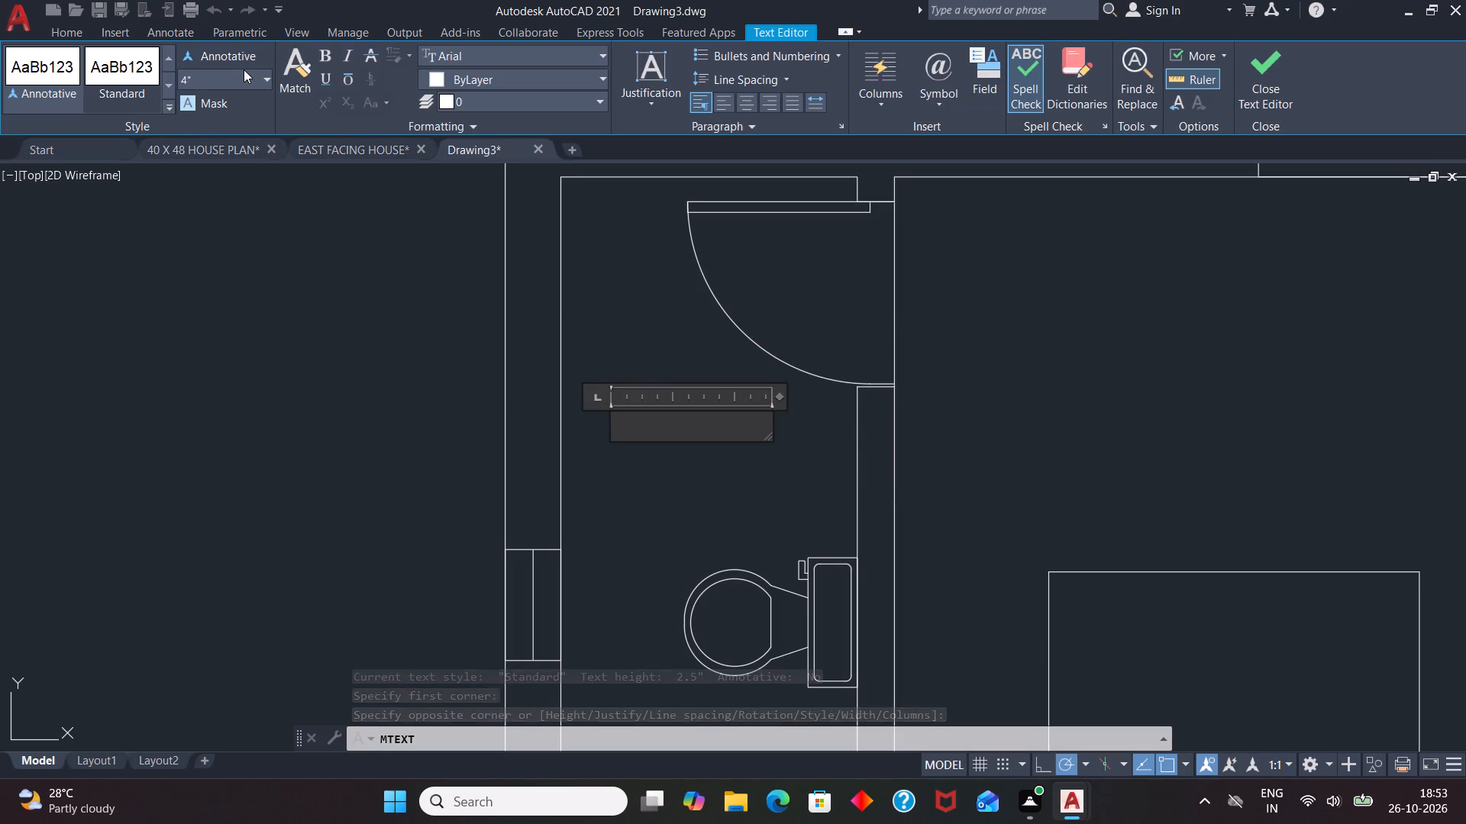
text(BATH)
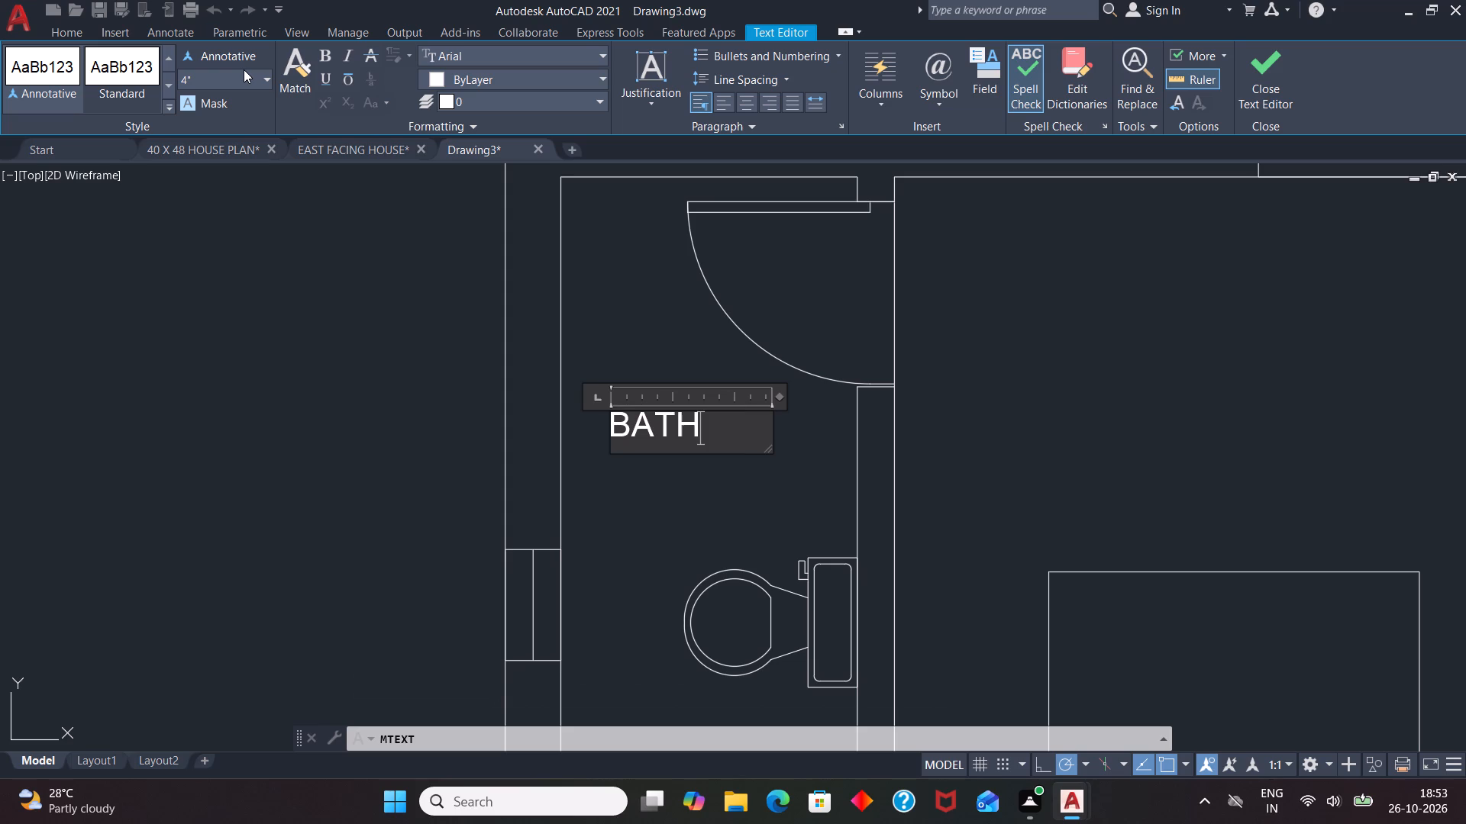
click(762, 532)
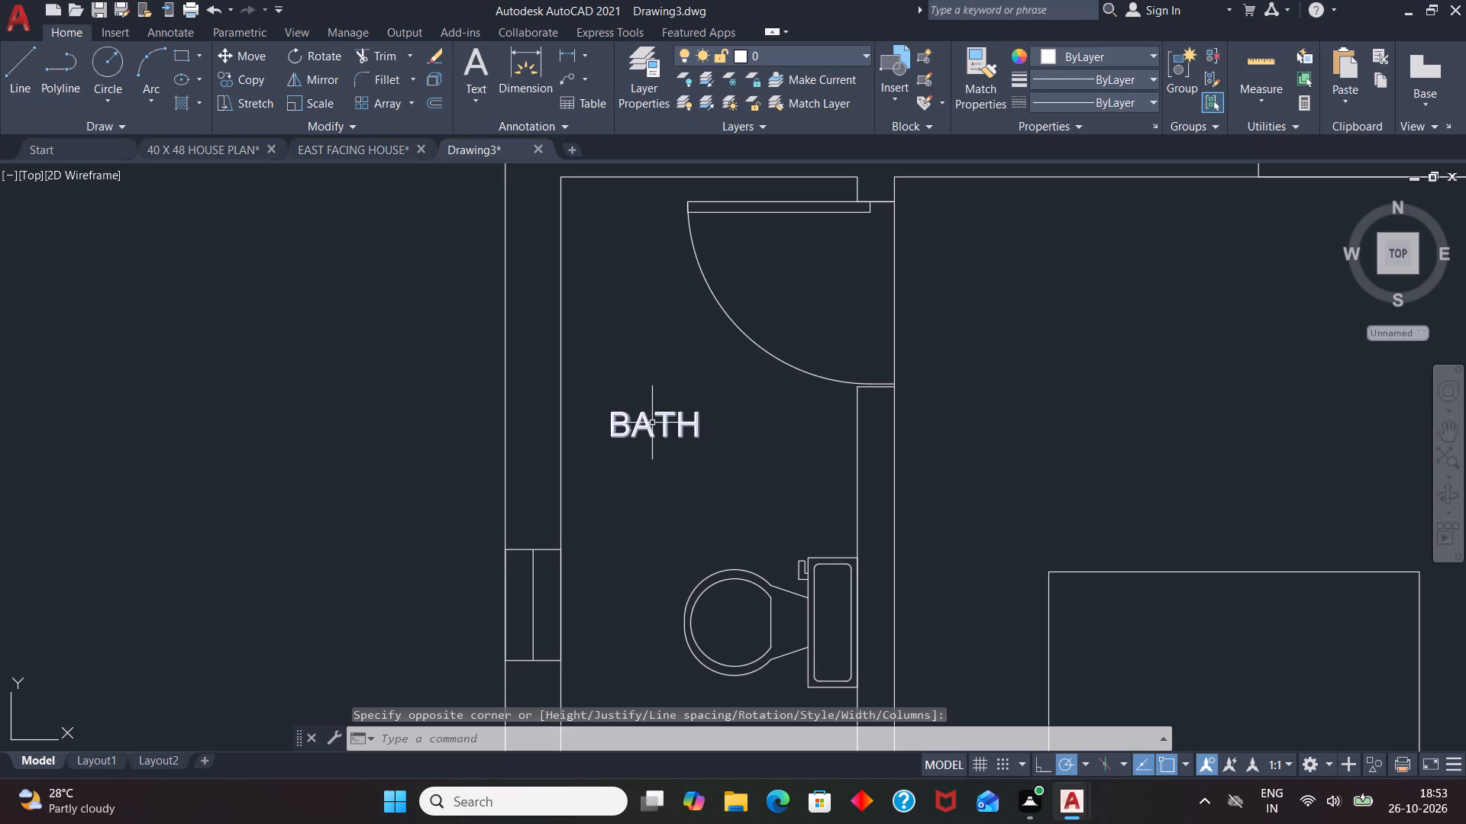
Move the BATH label slightly to the right to sit nearer the middle of the bathroom's width.
click(639, 422)
click(615, 413)
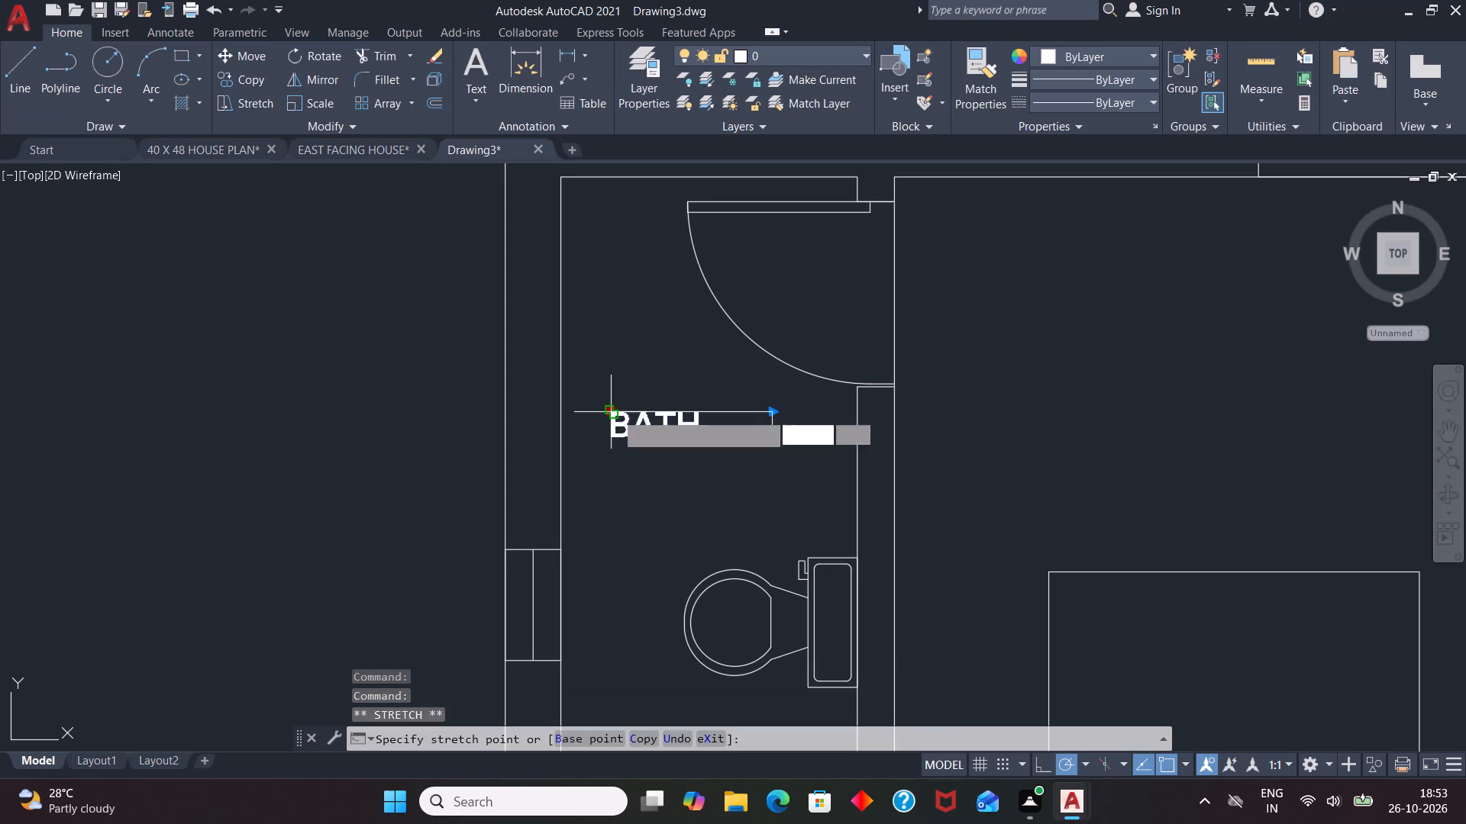
click(643, 412)
key(Escape)
Add a vertical linear dimension for the upper-left bathroom's inside length, placed just inside its outer wall.
scroll(722, 326, down, 1)
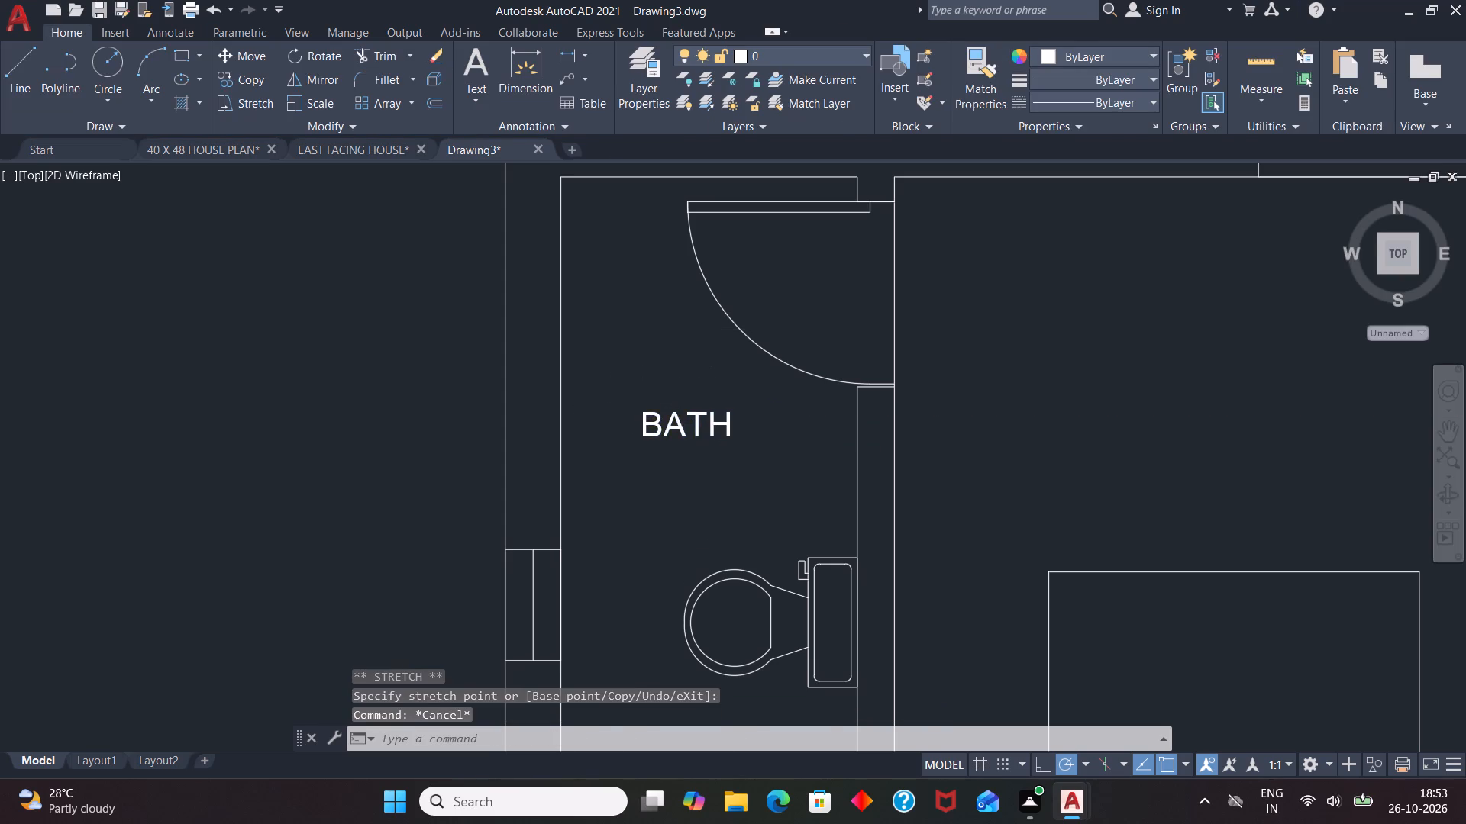
text(DLI)
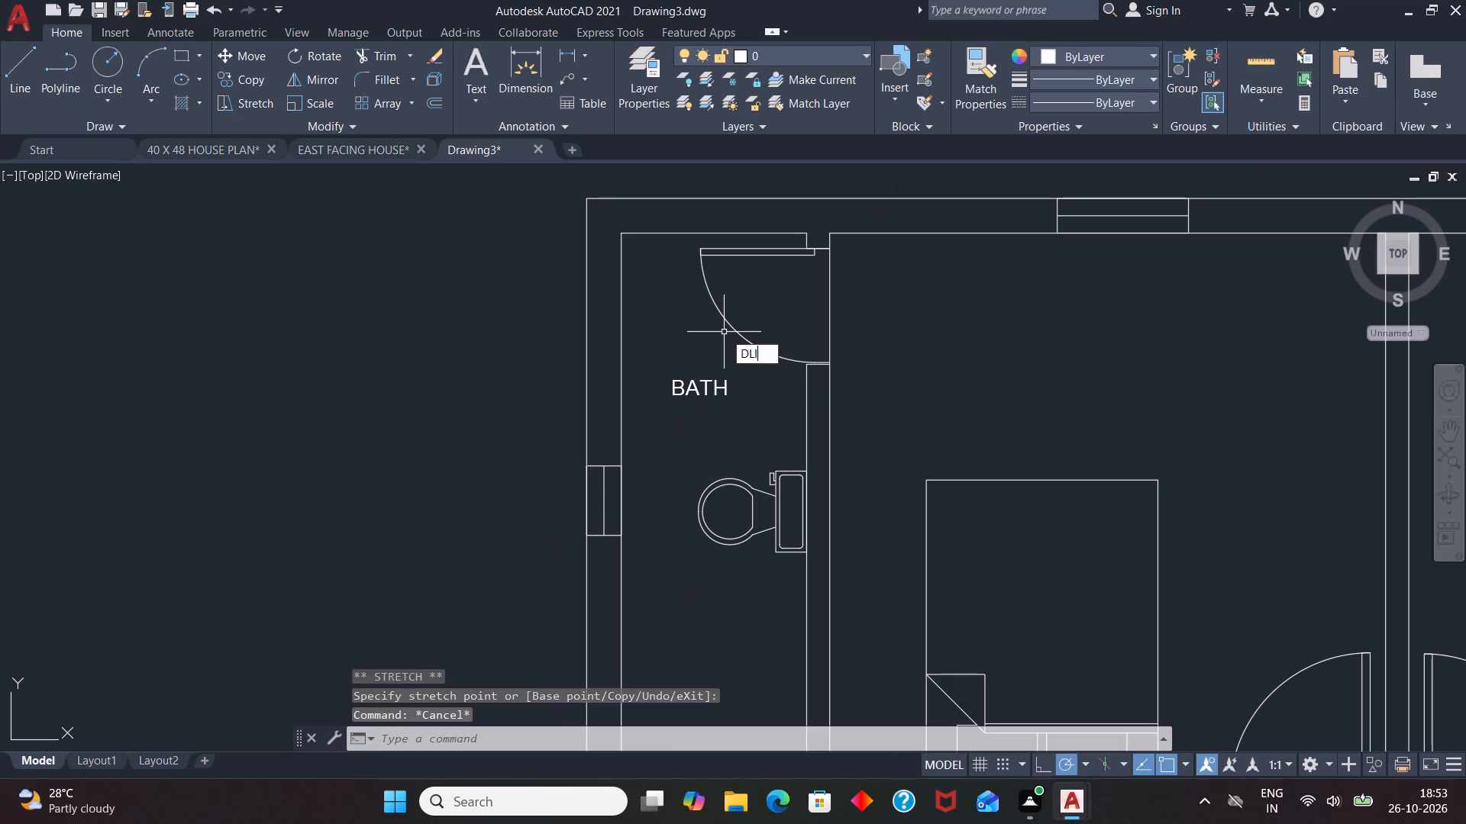
key(Return)
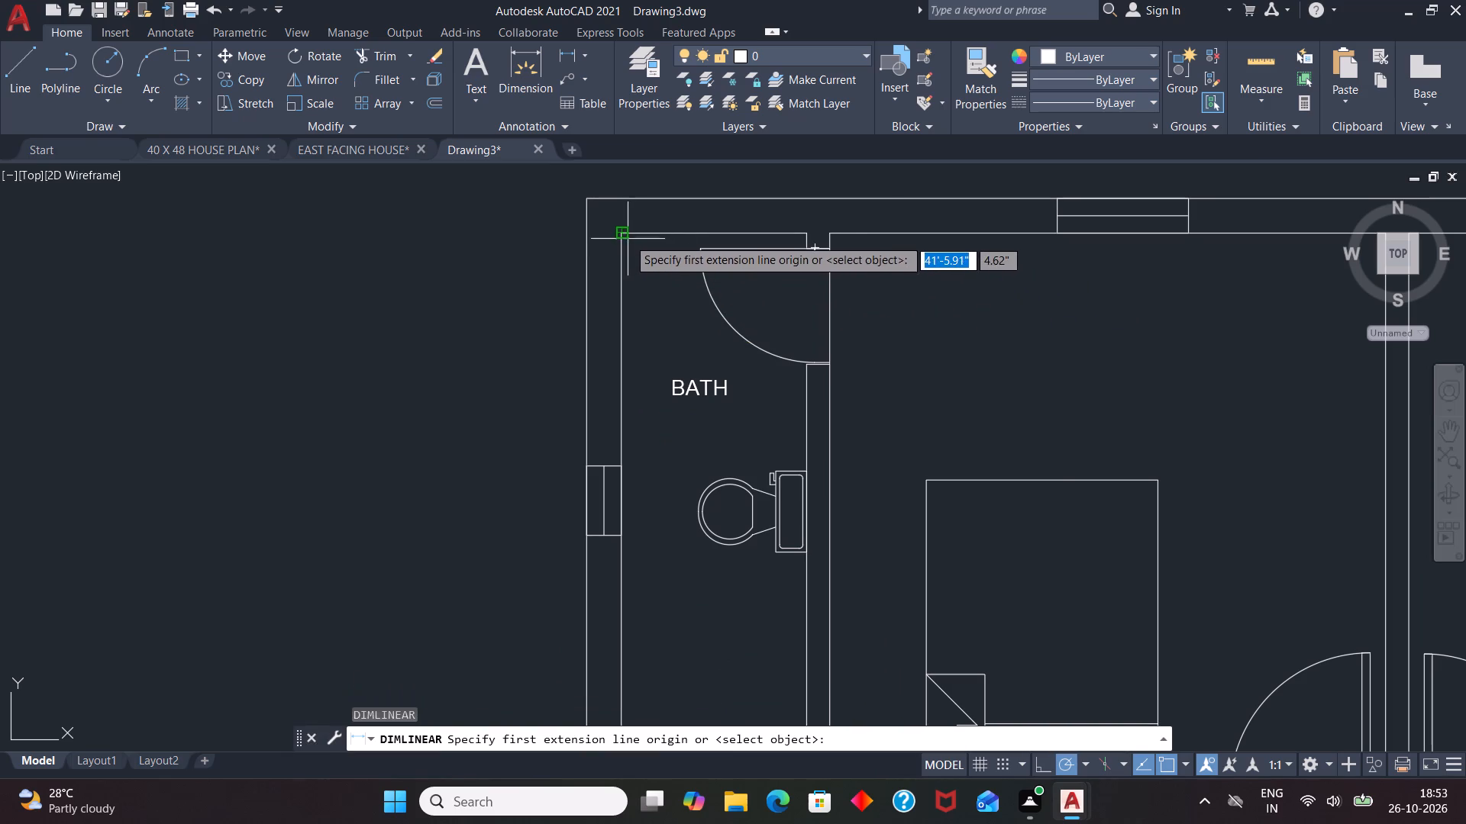
click(628, 238)
scroll(664, 250, down, 2)
scroll(651, 439, up, 3)
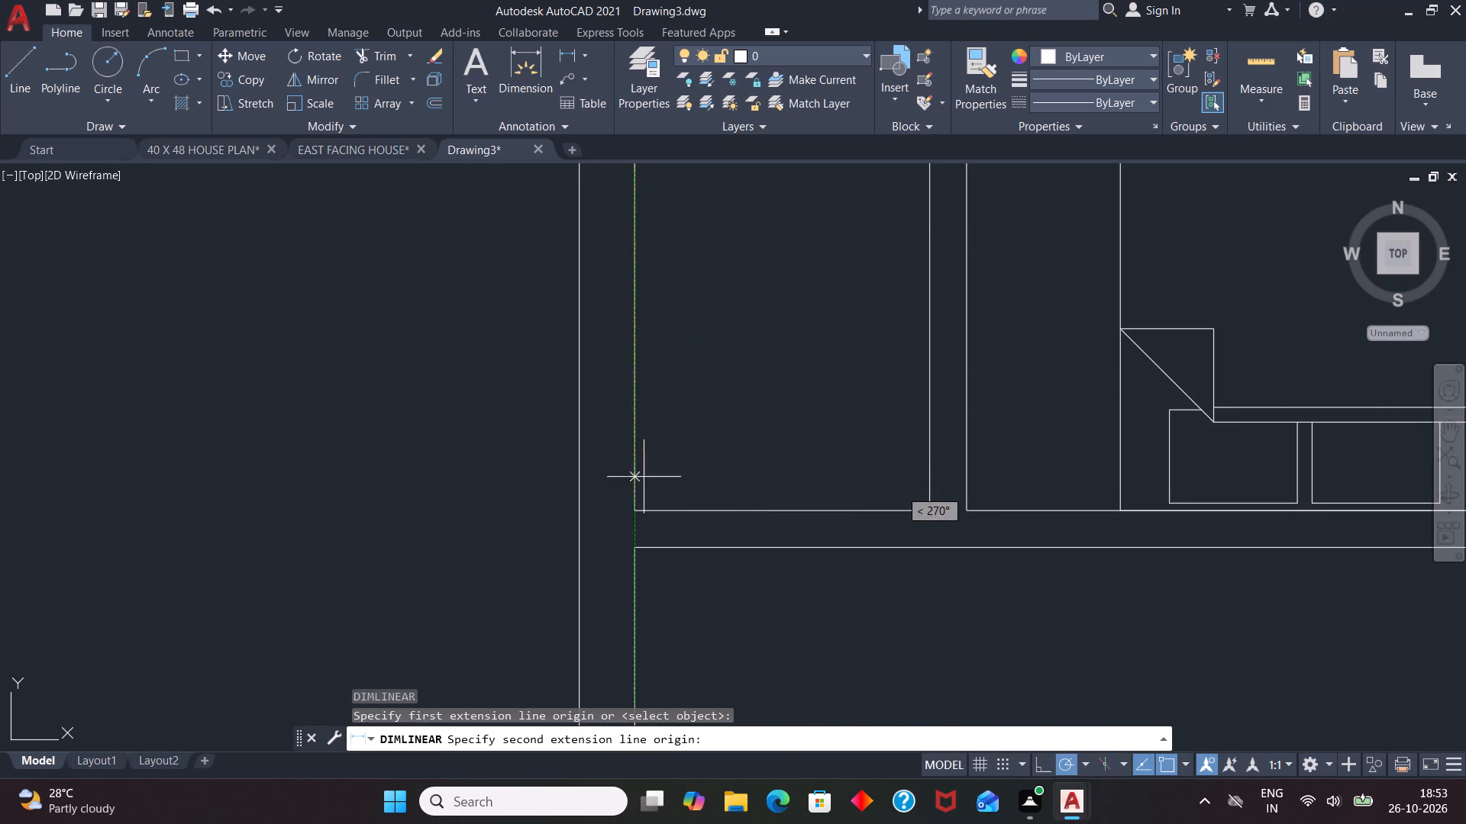
click(634, 514)
click(682, 501)
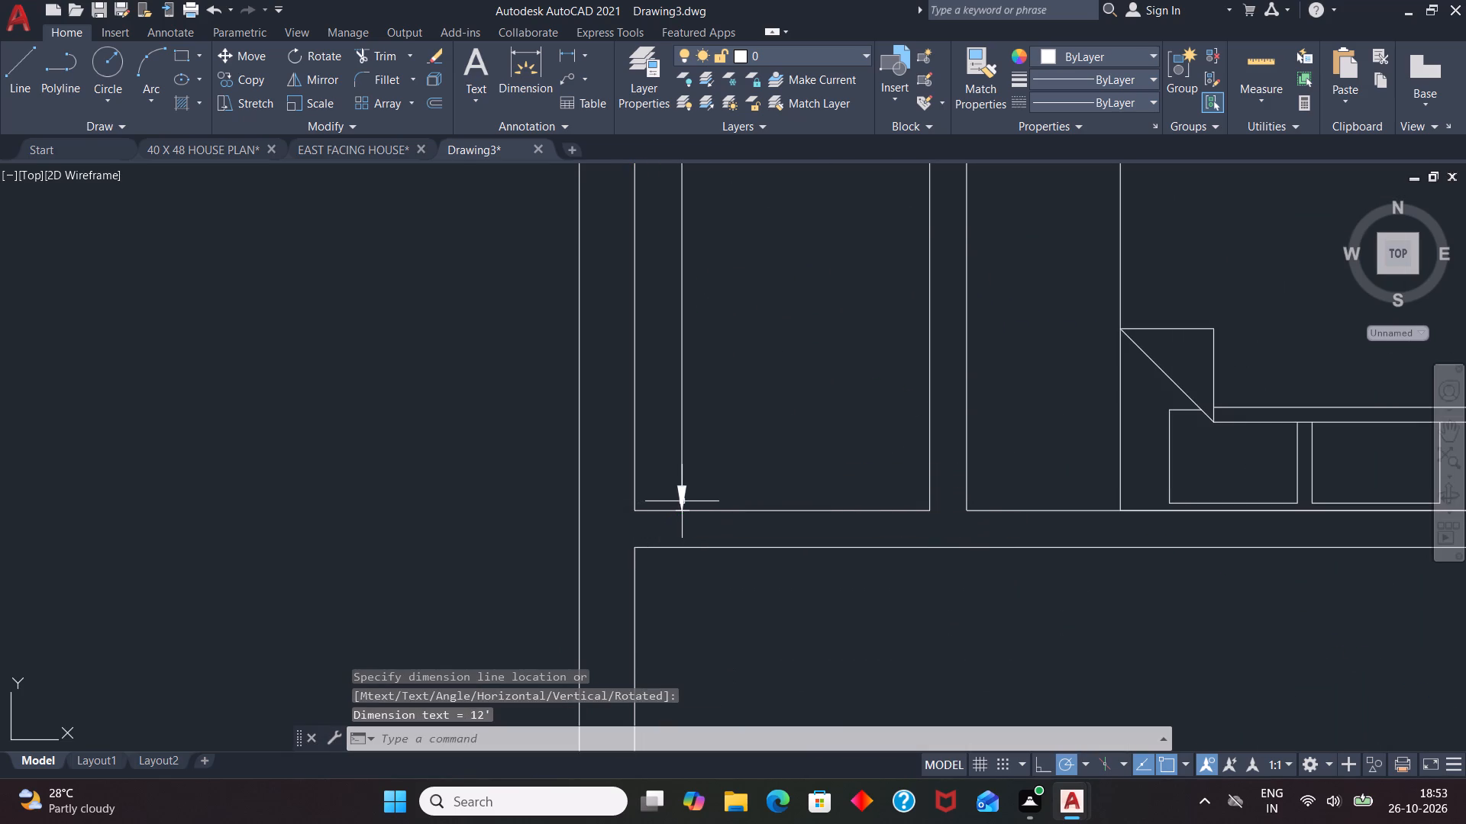
Add a horizontal linear dimension for the upper-left bathroom's inside width, placed between the toilet and the bottom wall.
scroll(702, 541, down, 2)
scroll(740, 502, up, 1)
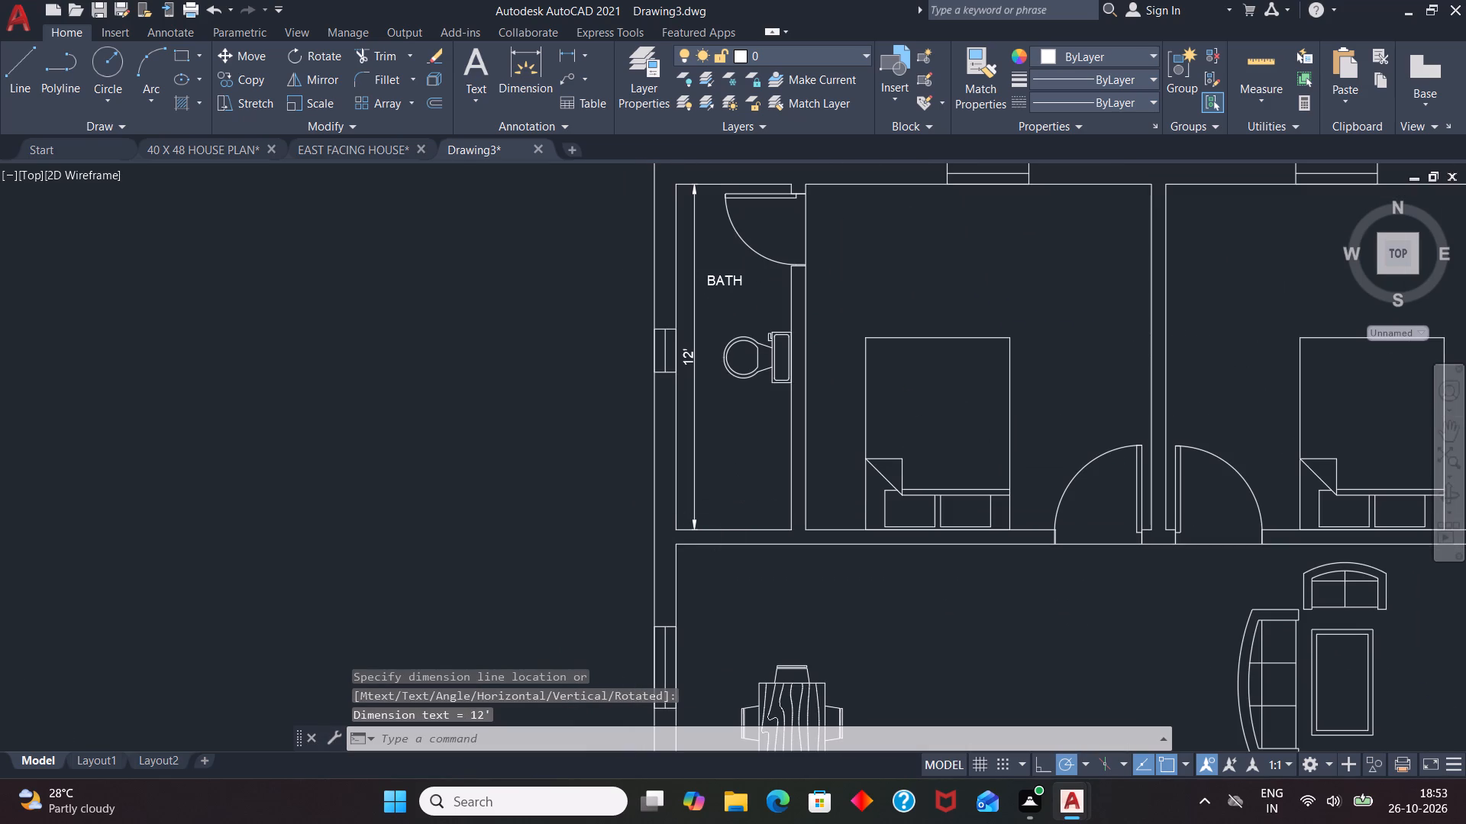
key(space)
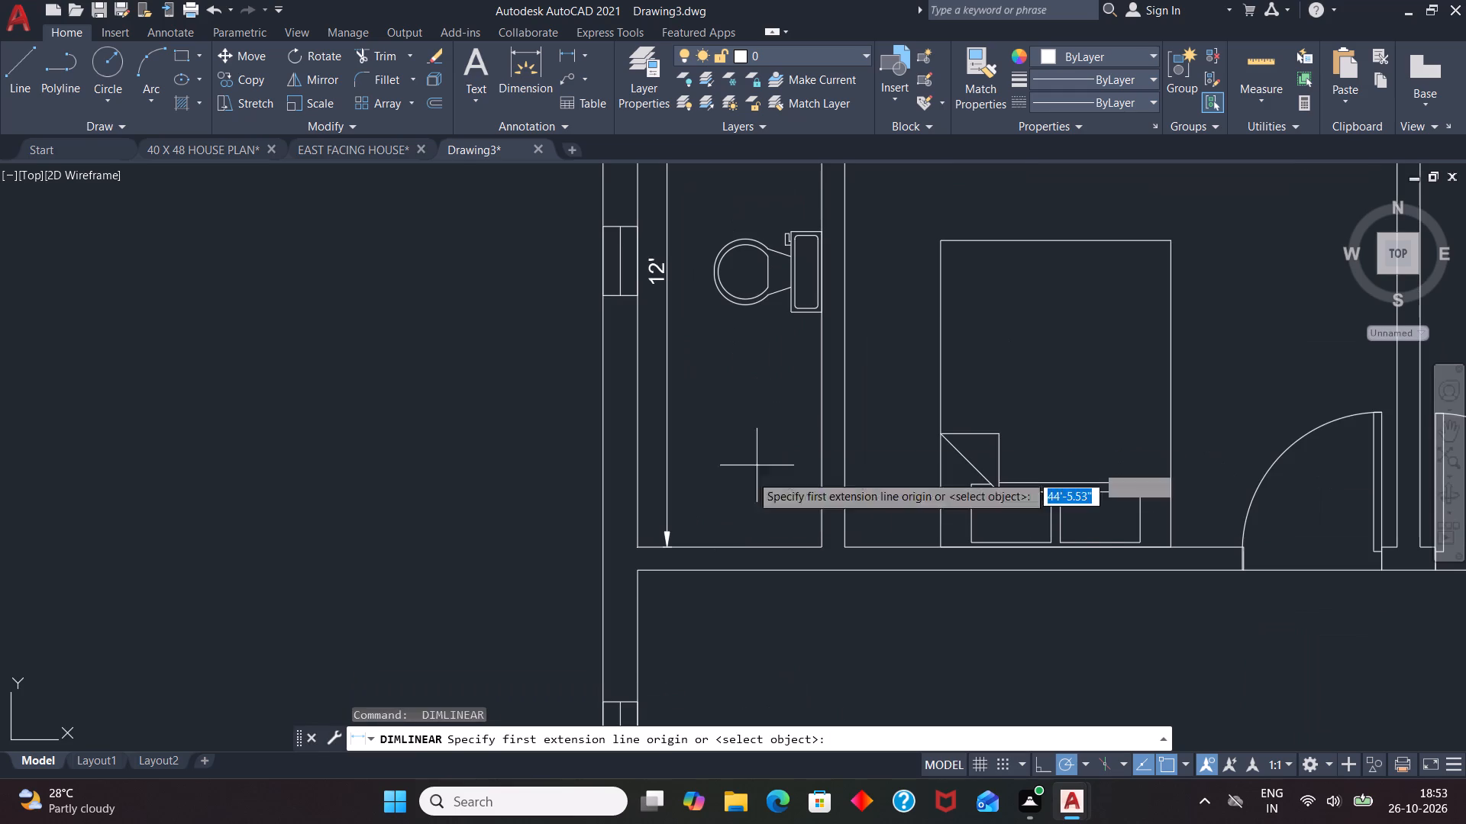
click(641, 545)
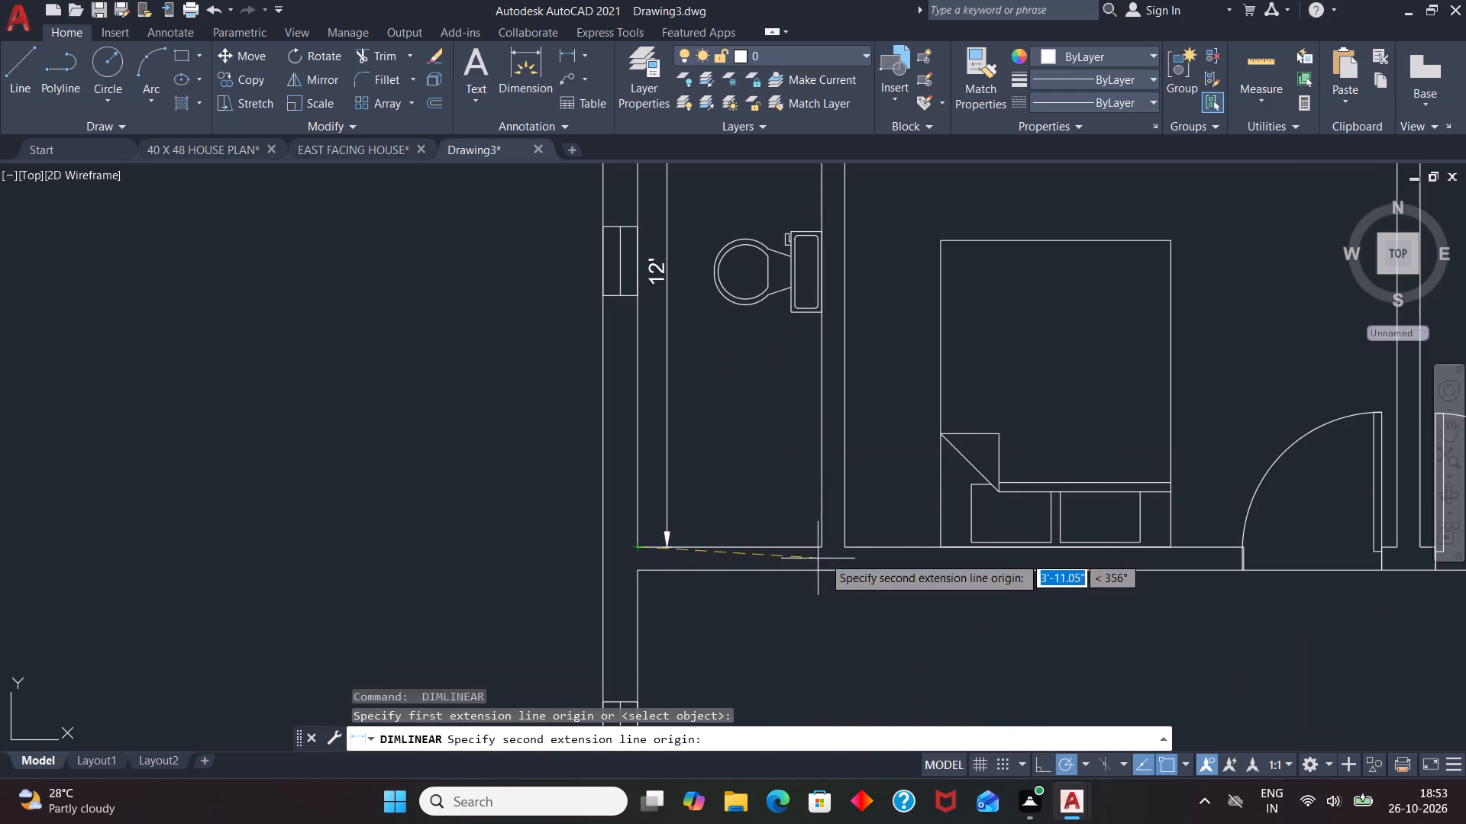
click(821, 543)
click(815, 484)
scroll(673, 473, down, 1)
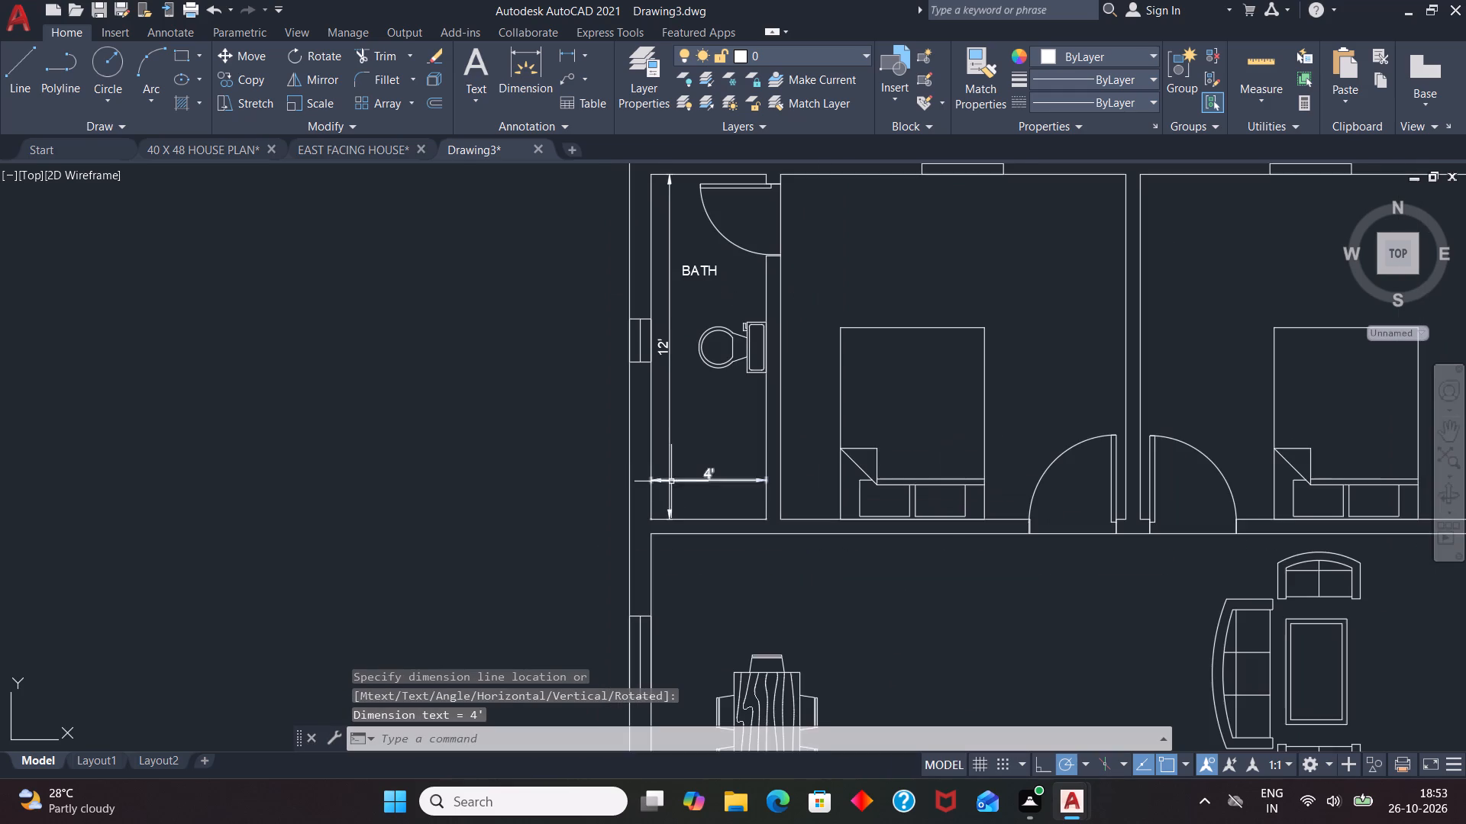
Add a multiline text label V with 4" text height outside the outer wall, beside the upper-left bathroom's window.
scroll(825, 442, down, 2)
scroll(967, 385, up, 2)
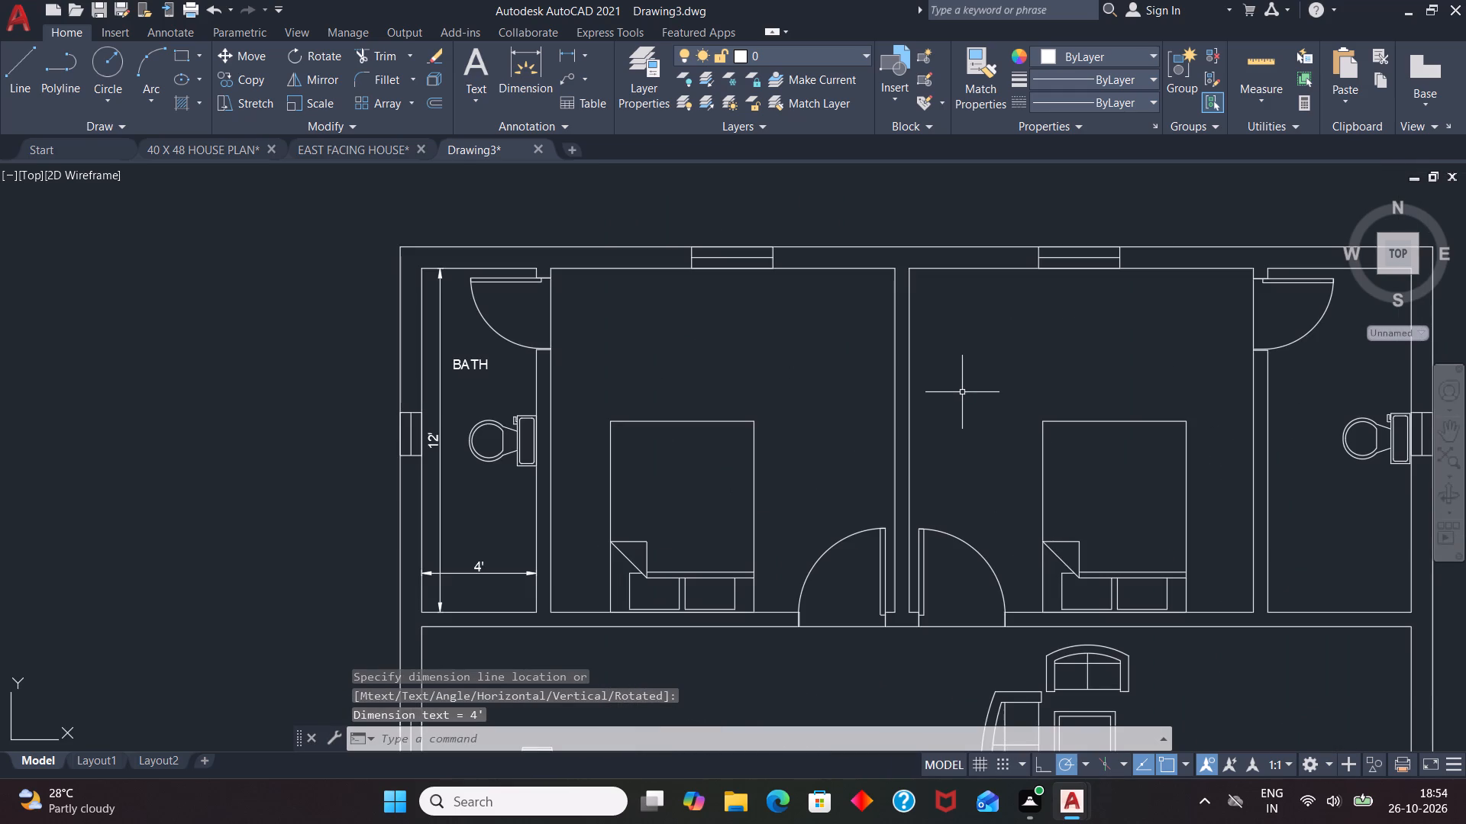
key(t)
key(Return)
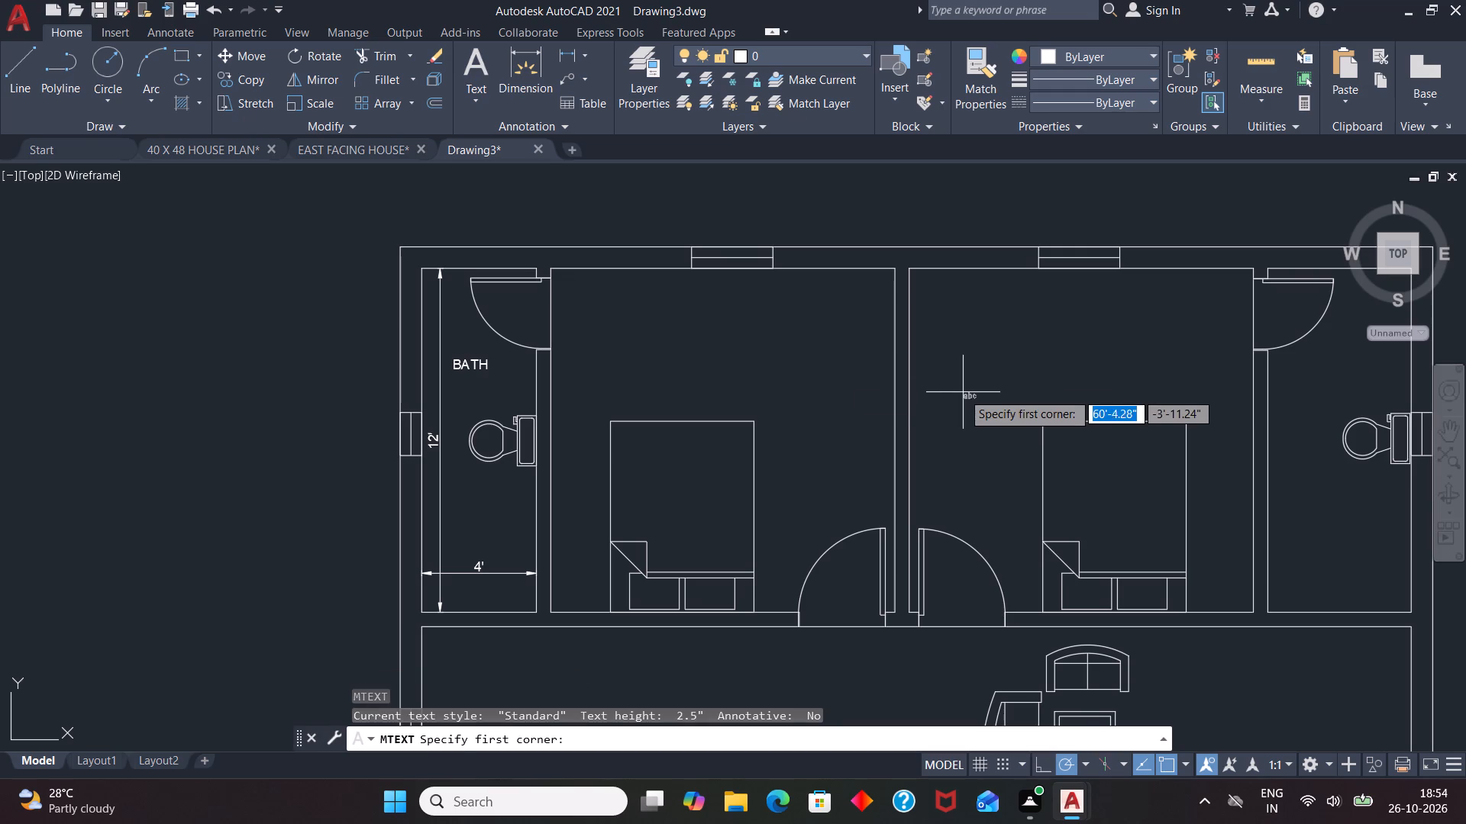
scroll(336, 430, up, 1)
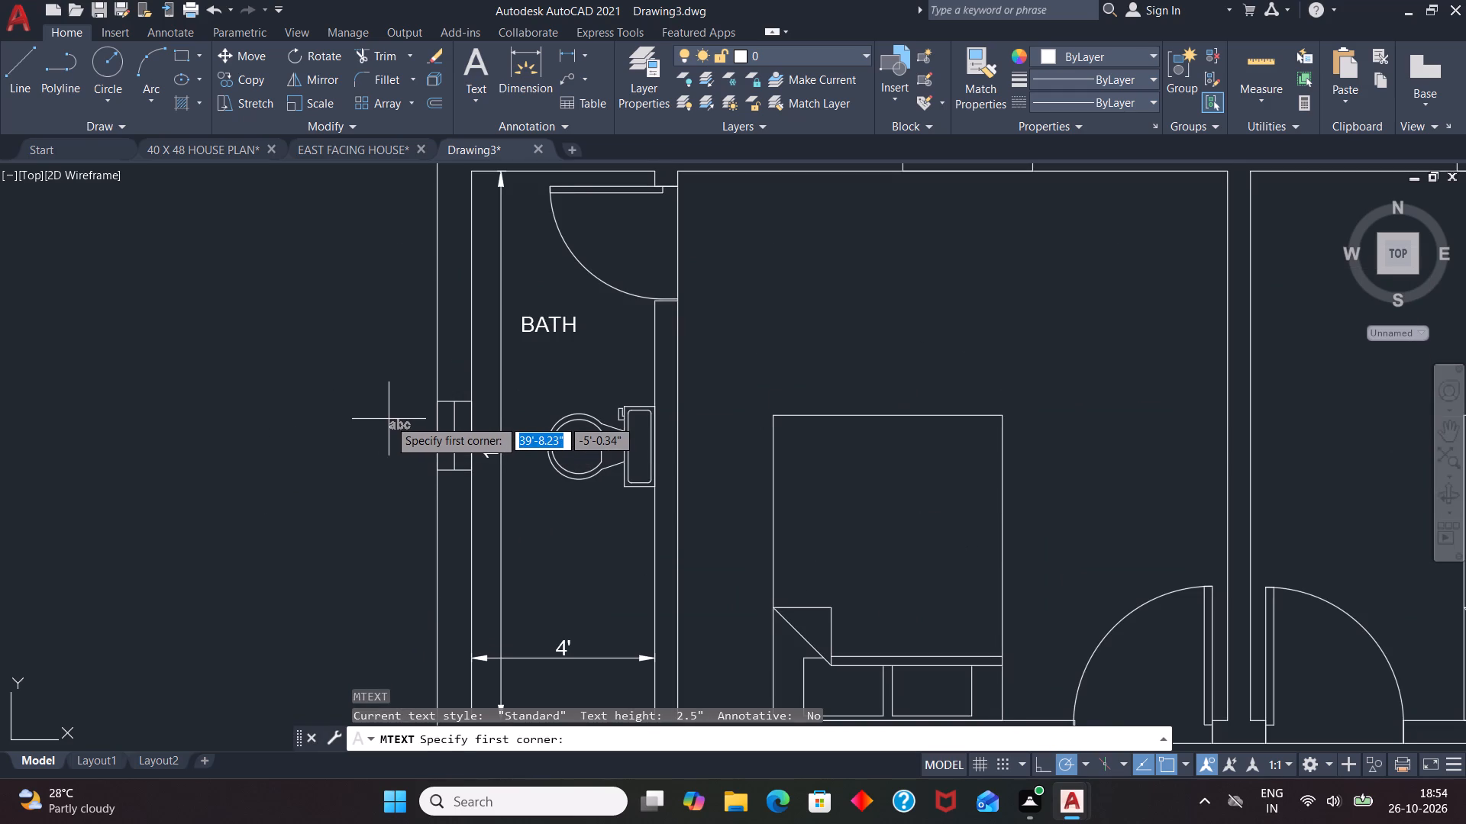
scroll(389, 419, up, 1)
click(407, 420)
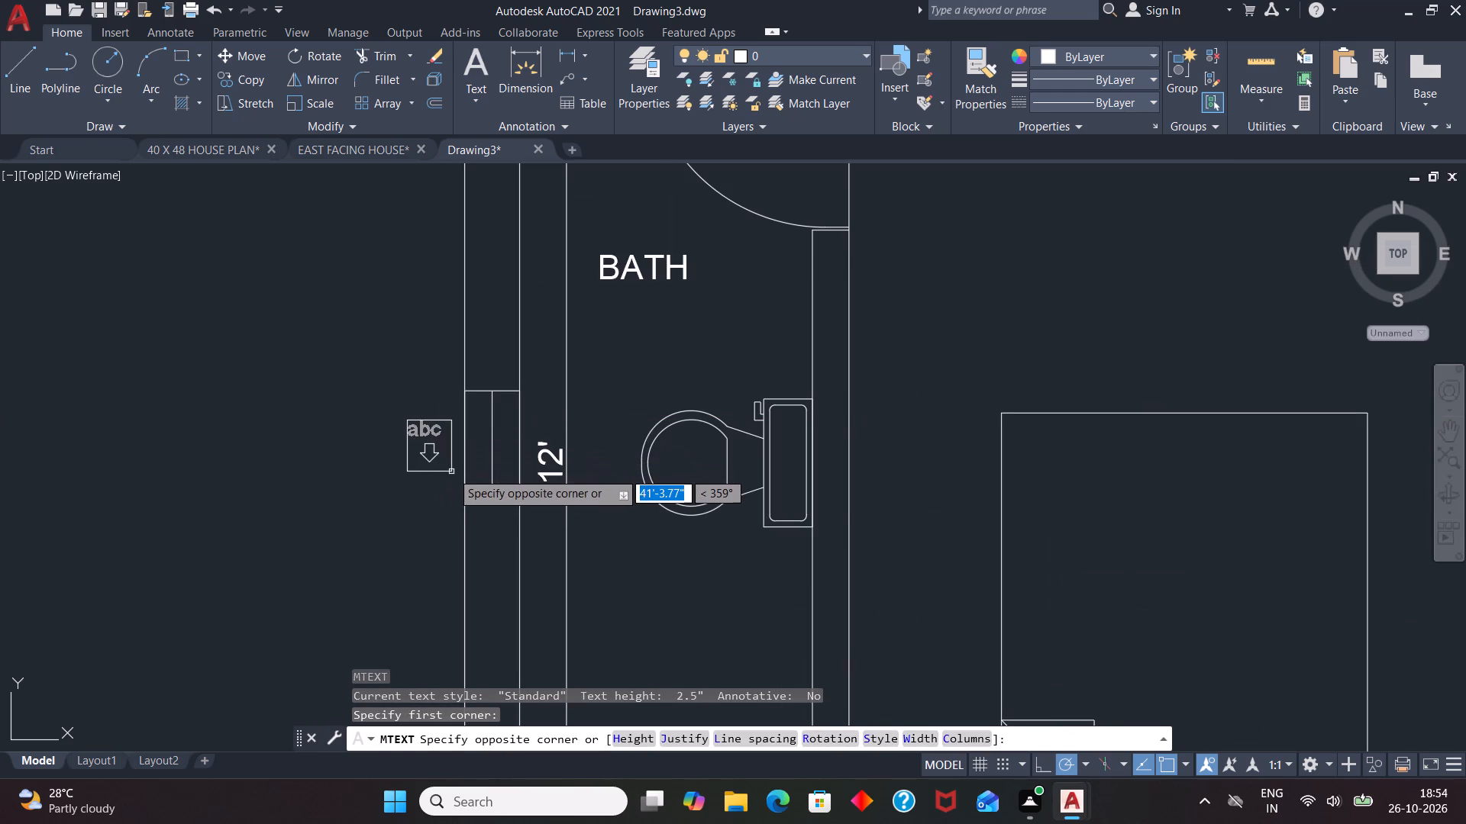
click(451, 472)
click(239, 74)
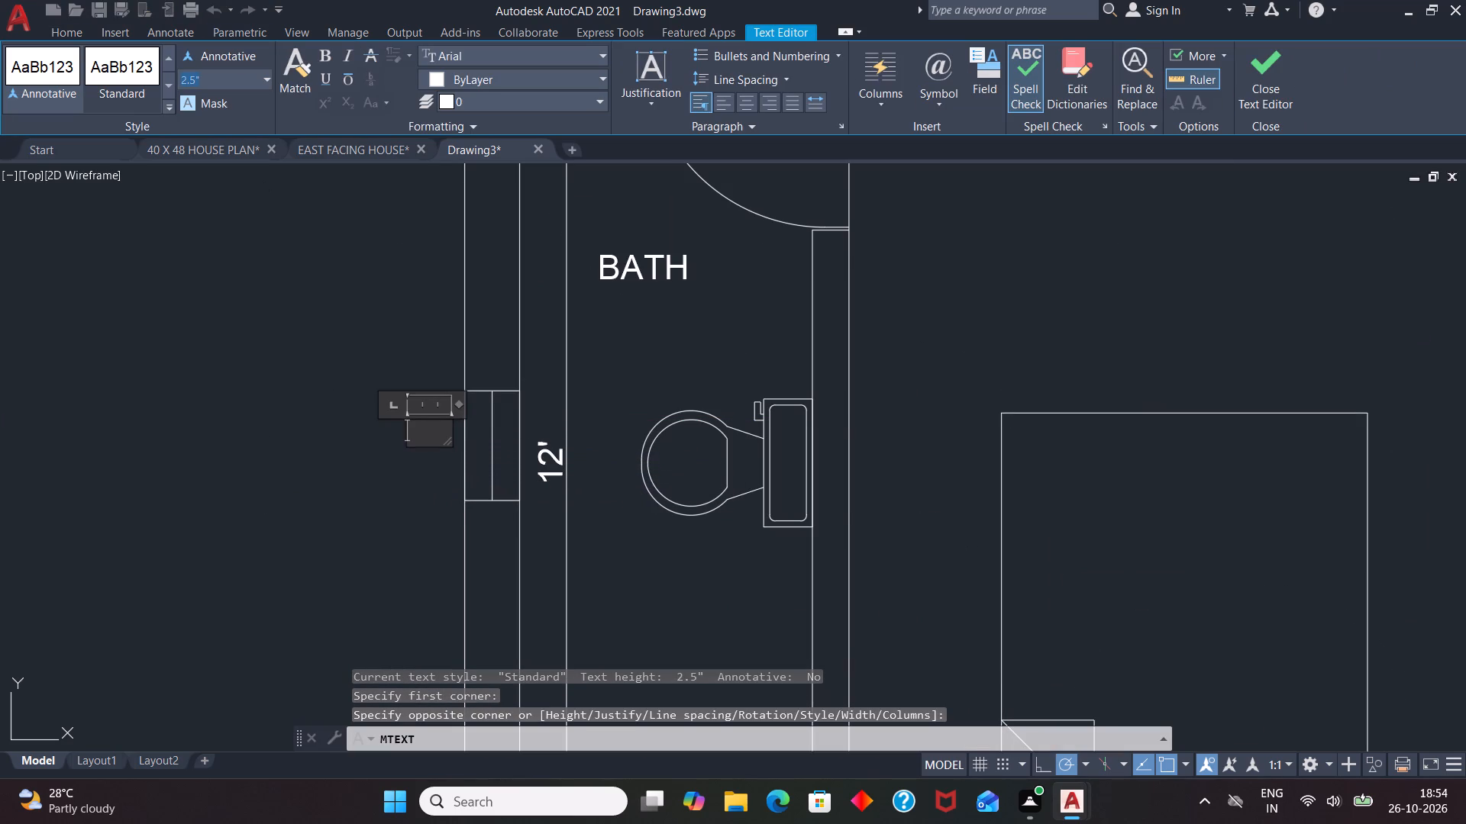
key(BackSpace)
key(4)
key(Return)
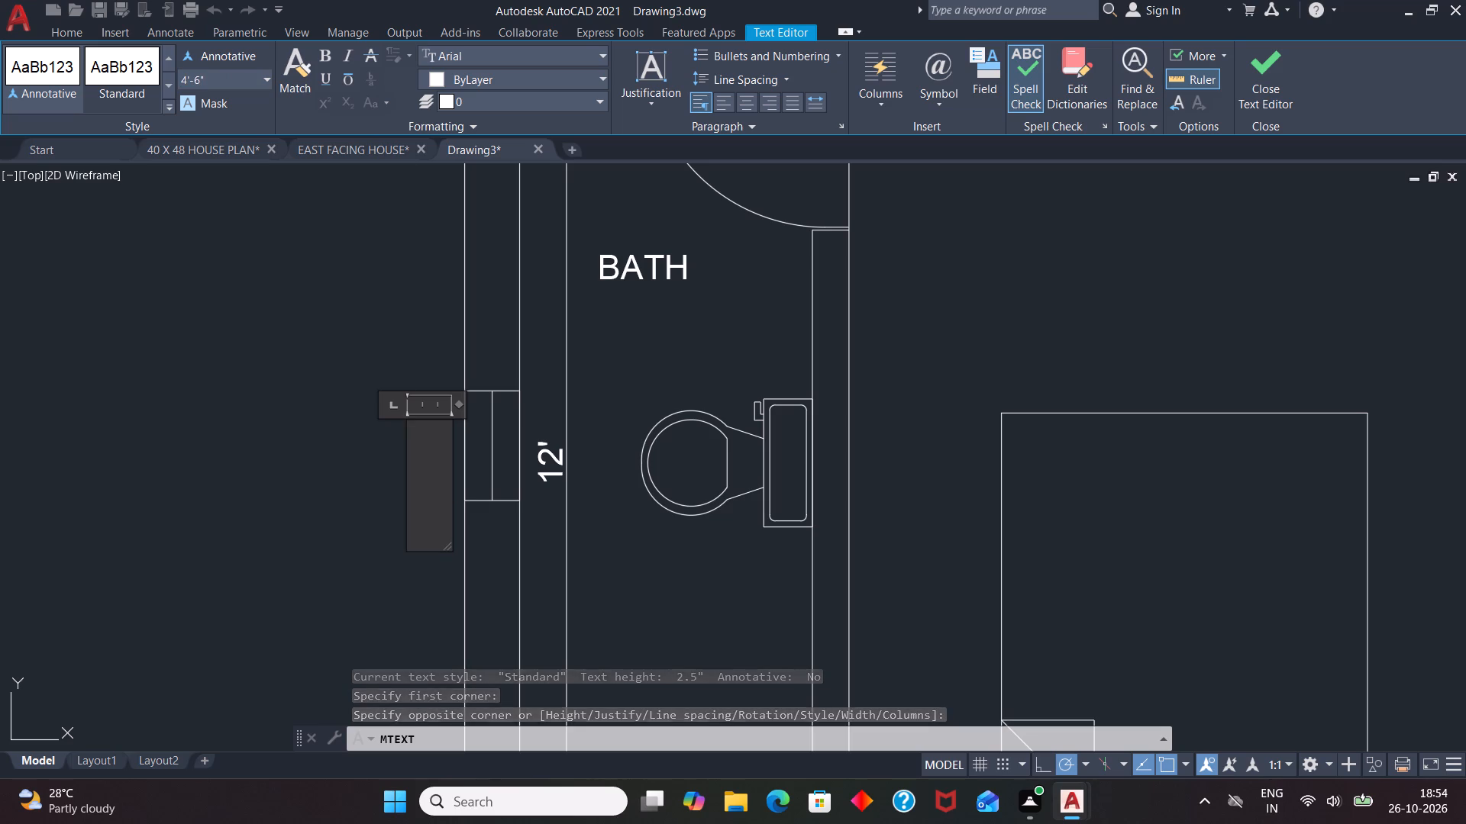
key(v)
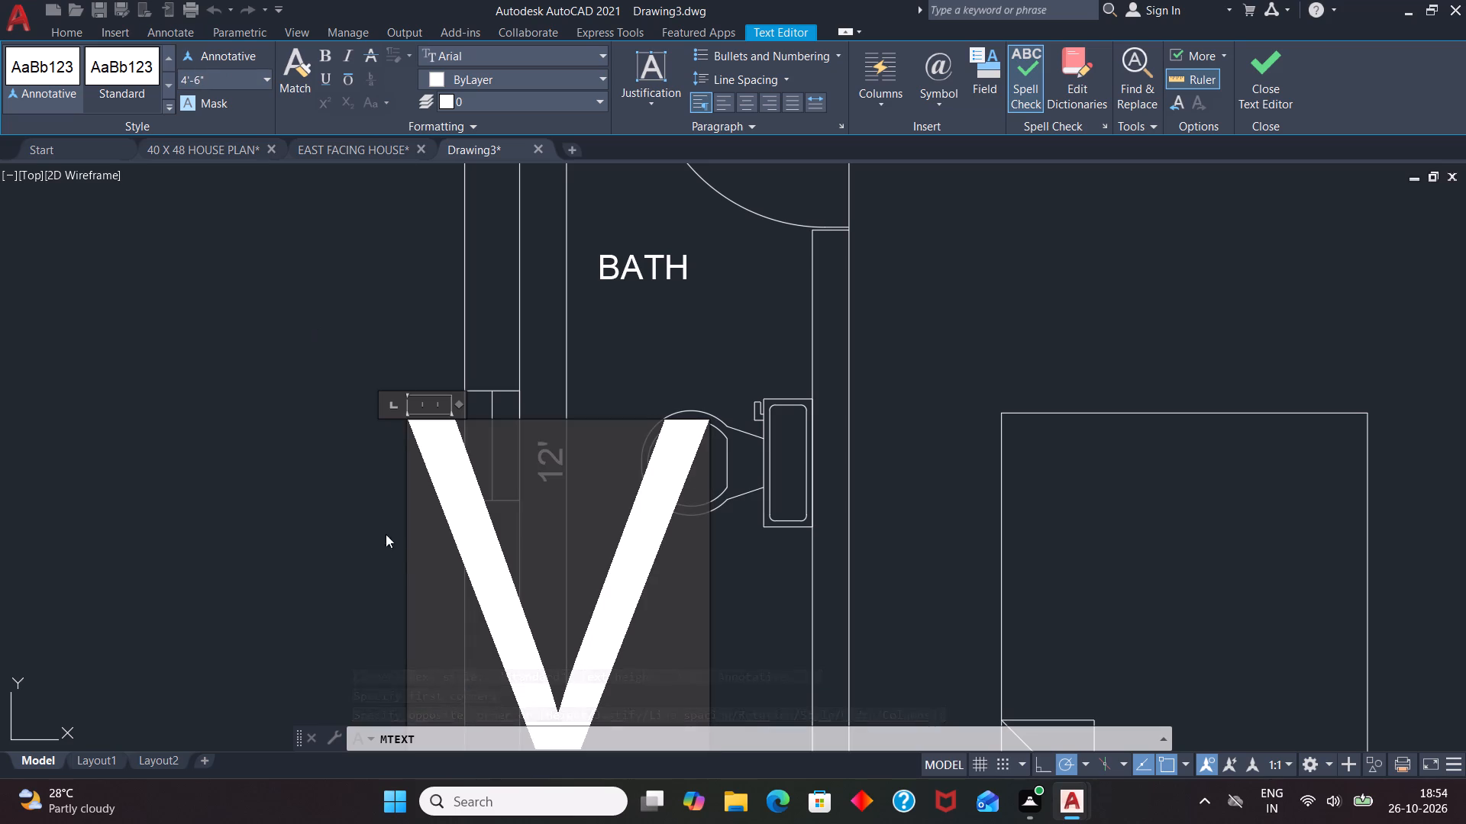
key(BackSpace)
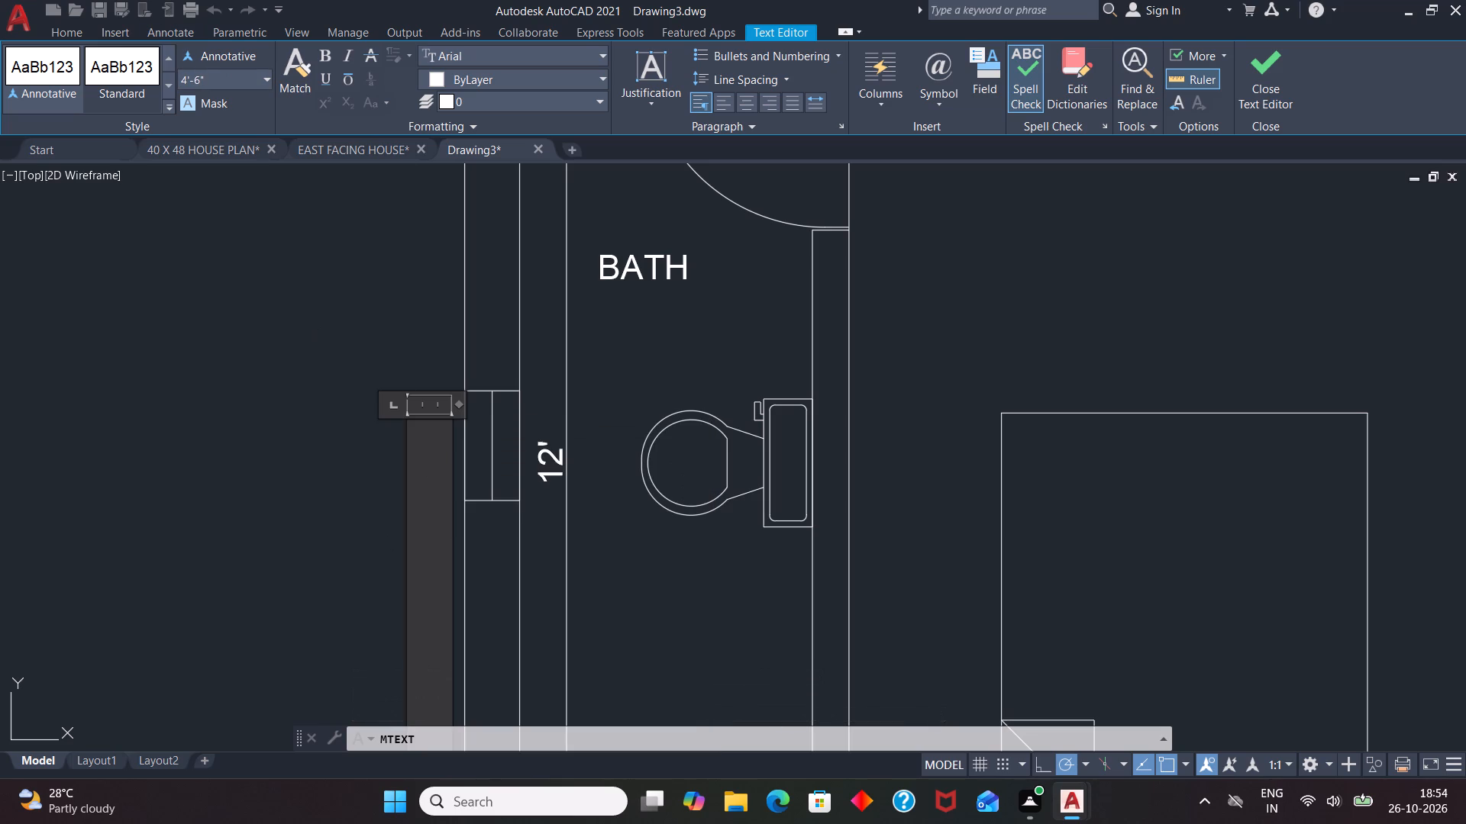
click(241, 81)
key(BackSpace)
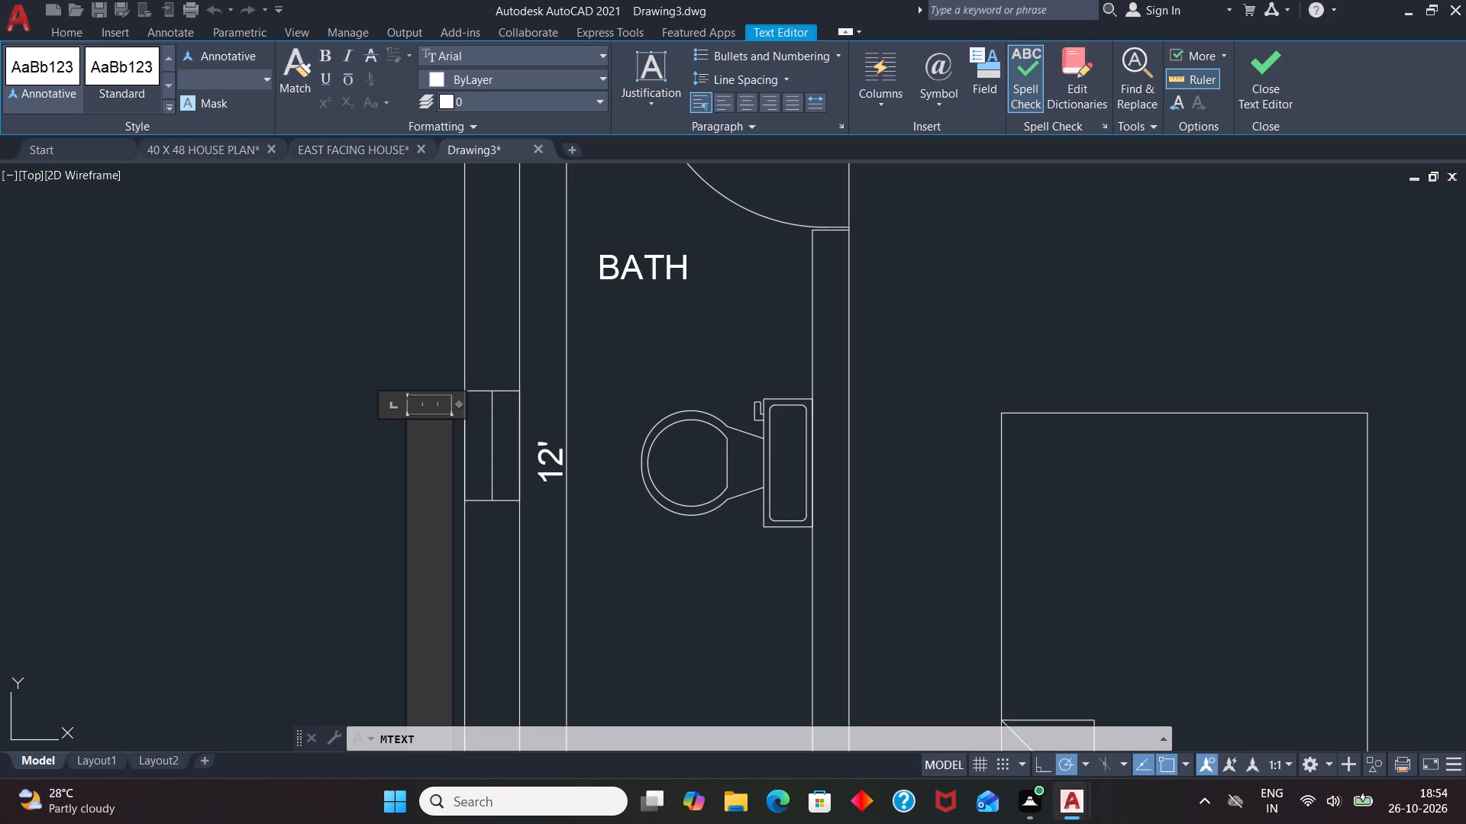
key(4)
key(shift+quotedbl)
key(Return)
key(4)
key(BackSpace)
key(v)
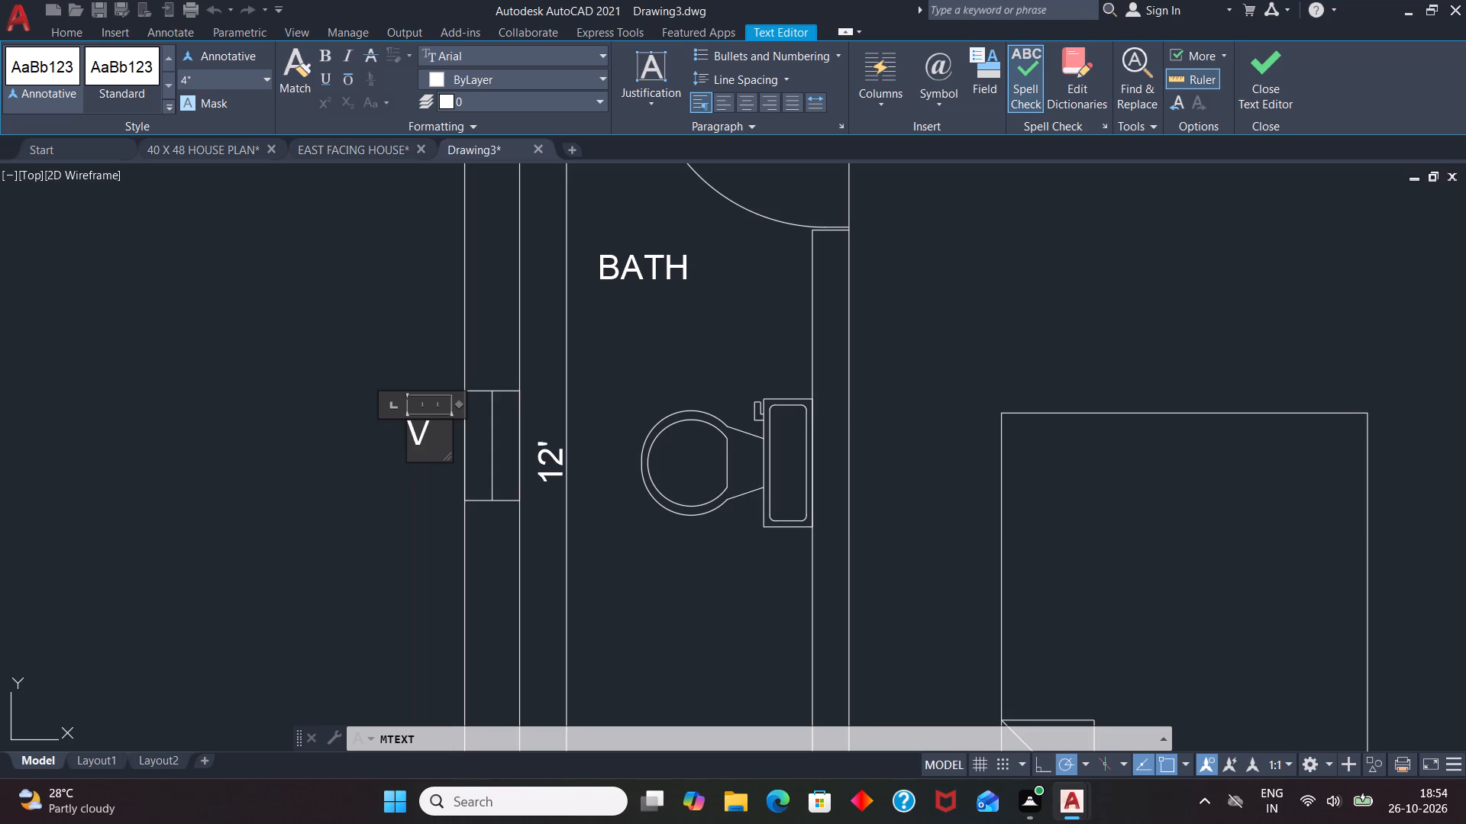
click(371, 577)
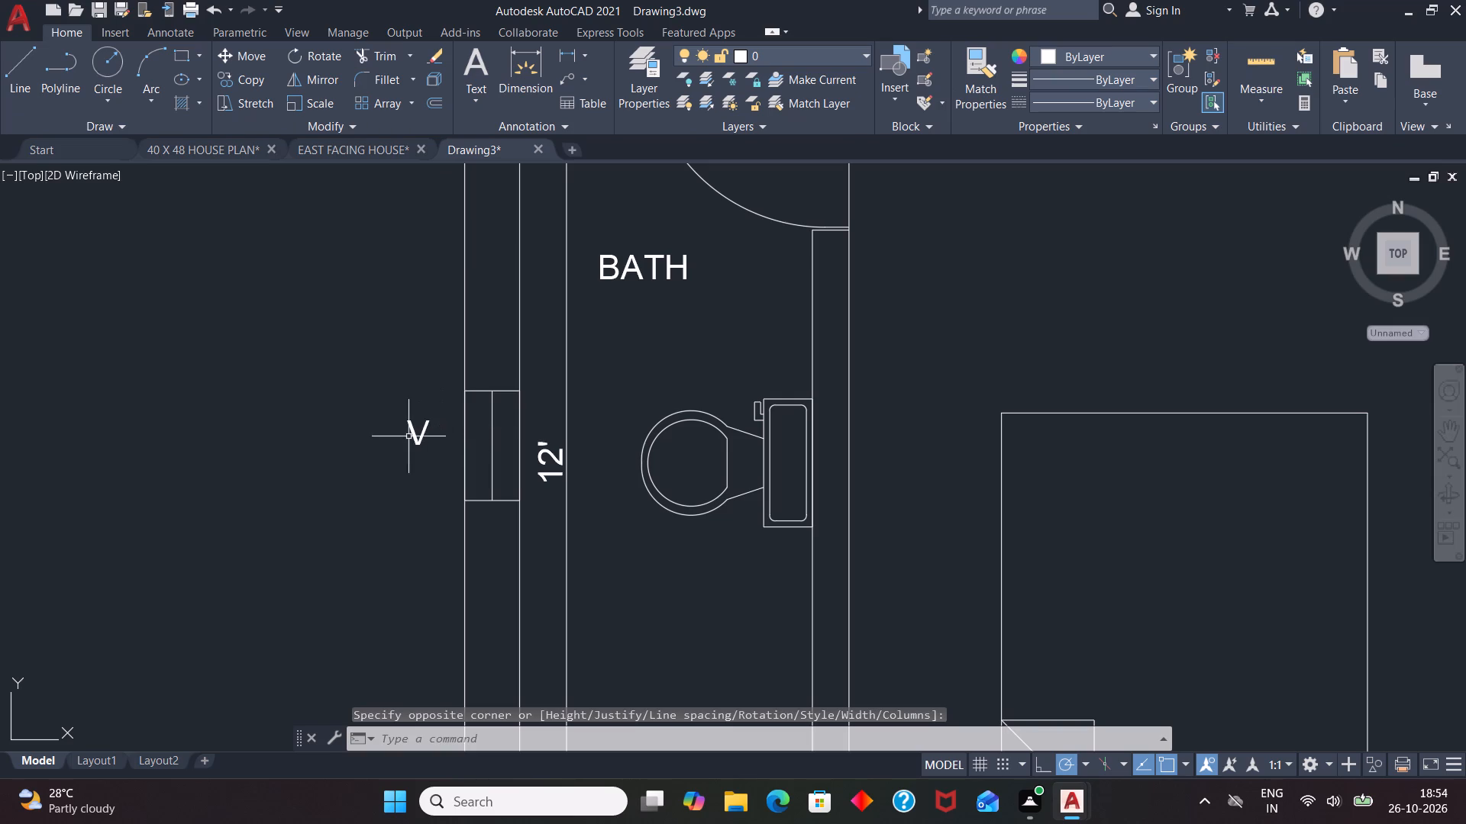
Move the V label slightly to the right, closer to the bathroom window.
click(413, 436)
click(404, 419)
scroll(422, 424, up, 2)
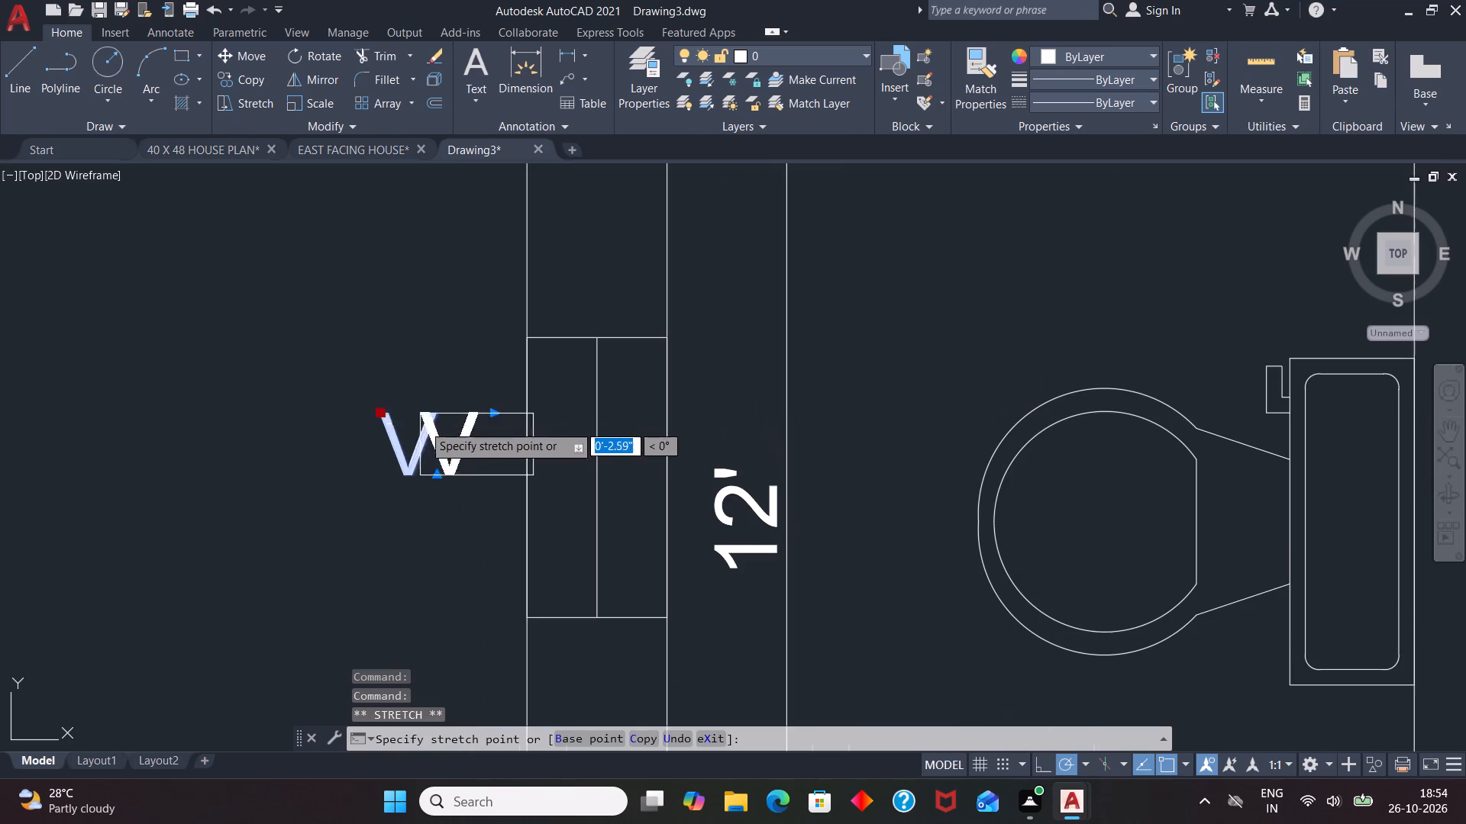
click(443, 420)
key(Escape)
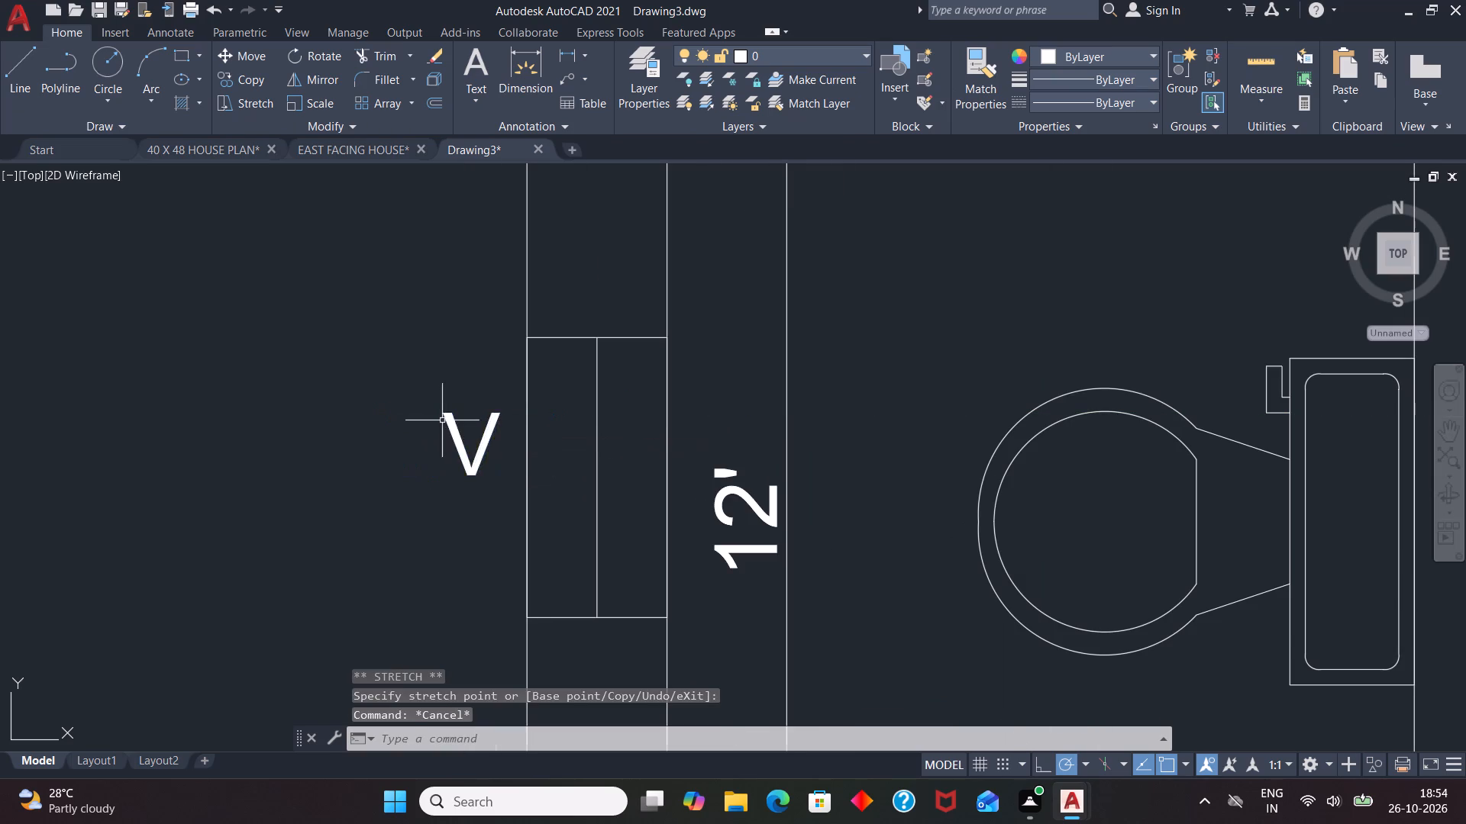
Add a horizontal linear dimension for the upper-left bedroom's inside width, placed just below its top wall.
scroll(444, 430, down, 2)
scroll(522, 505, down, 2)
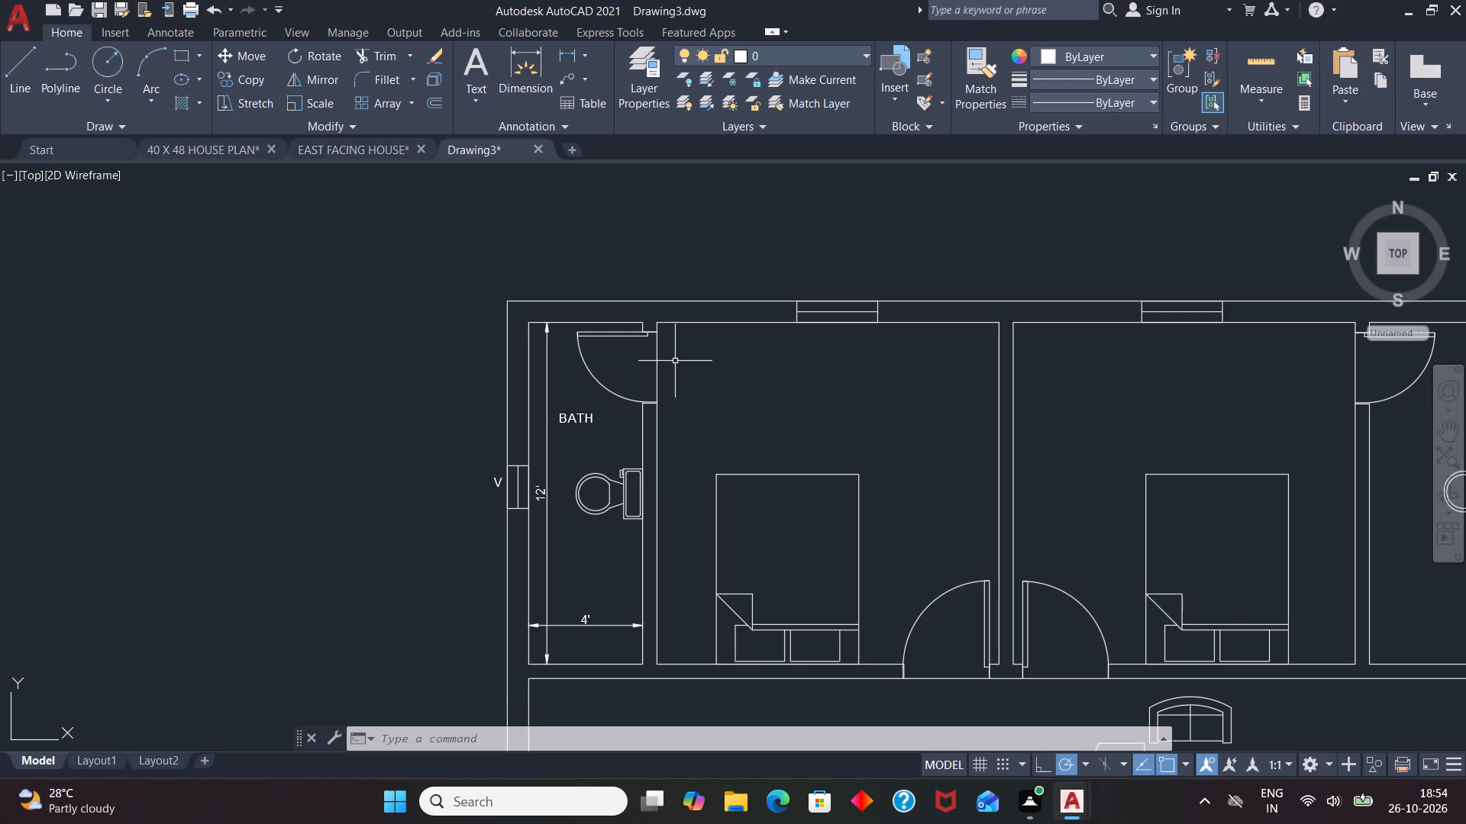
text(DLI)
key(Return)
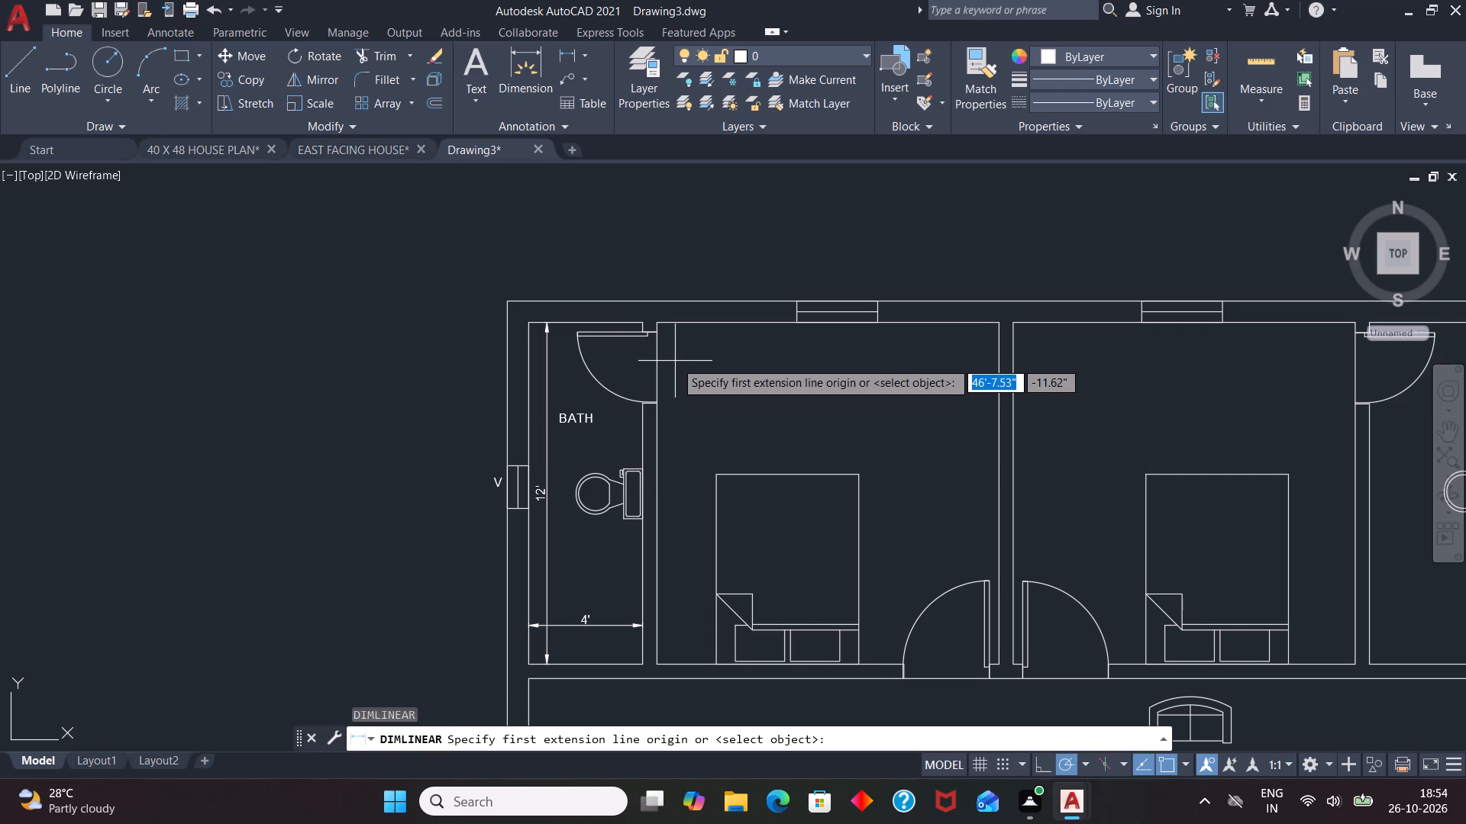
click(660, 324)
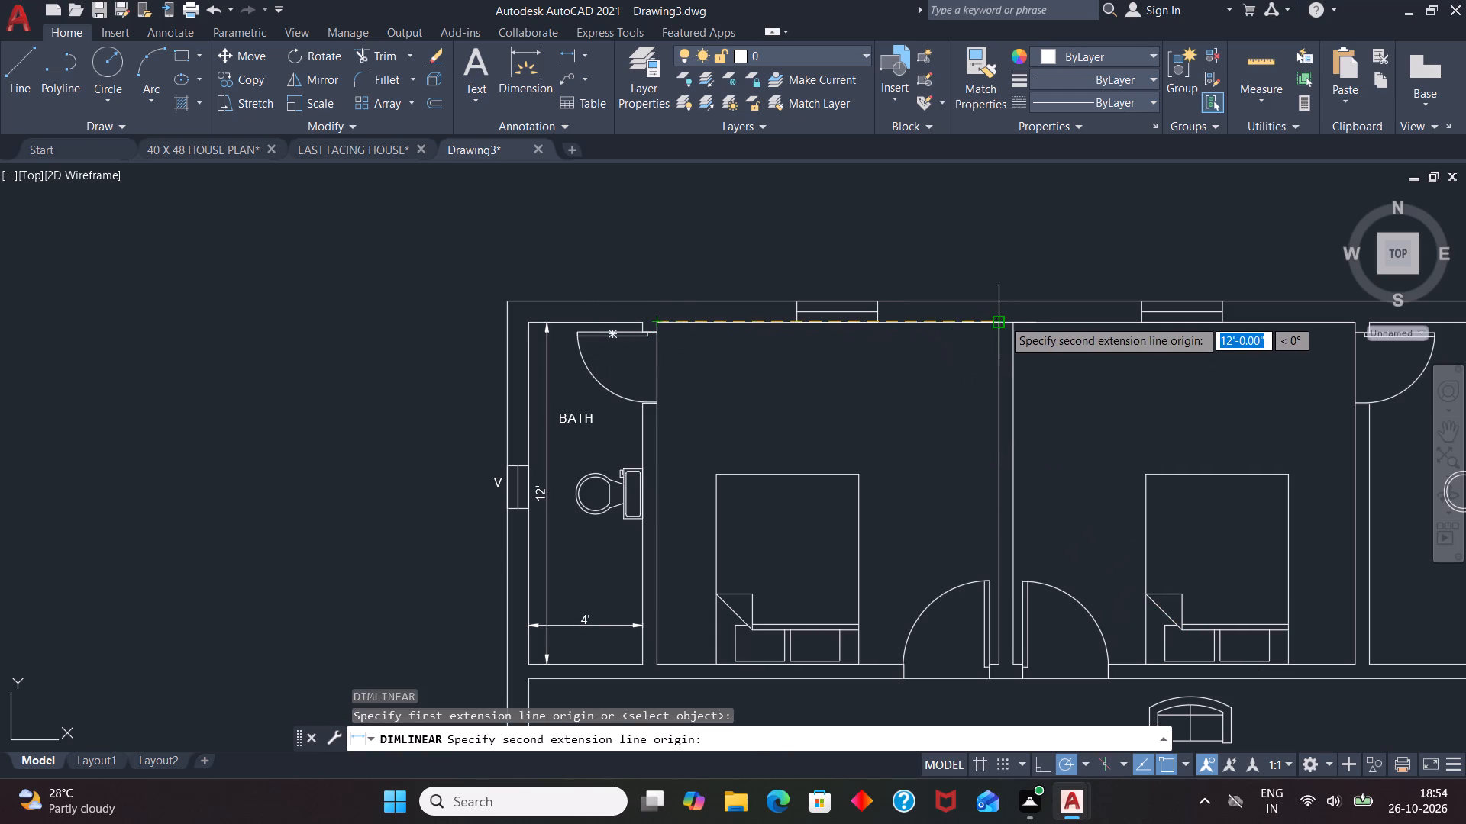
click(1005, 322)
click(996, 363)
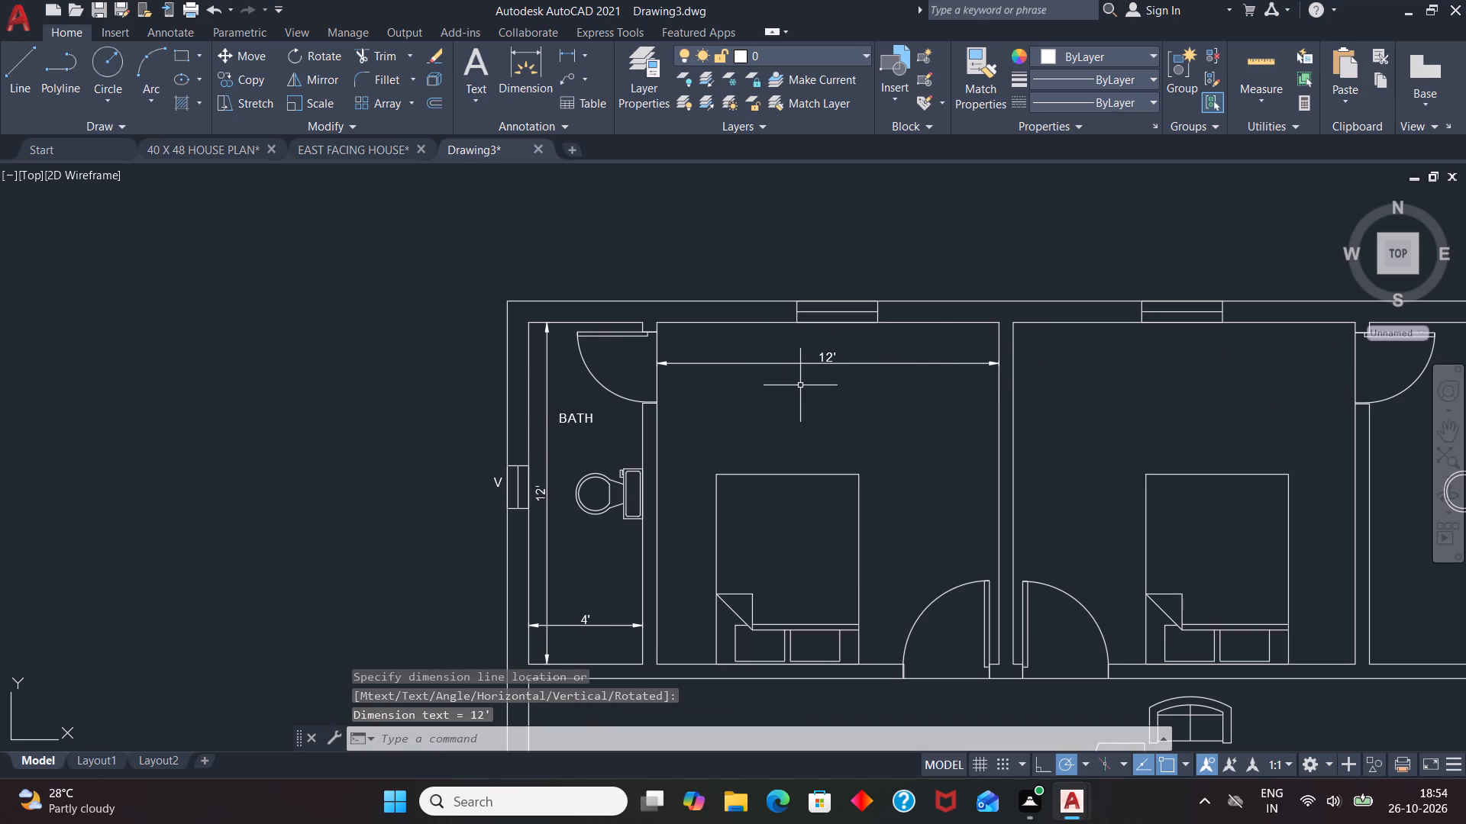
Add a vertical linear dimension for the upper-left bedroom's inside length, placed just inside the wall shared with the bathroom.
text(DLI)
key(Return)
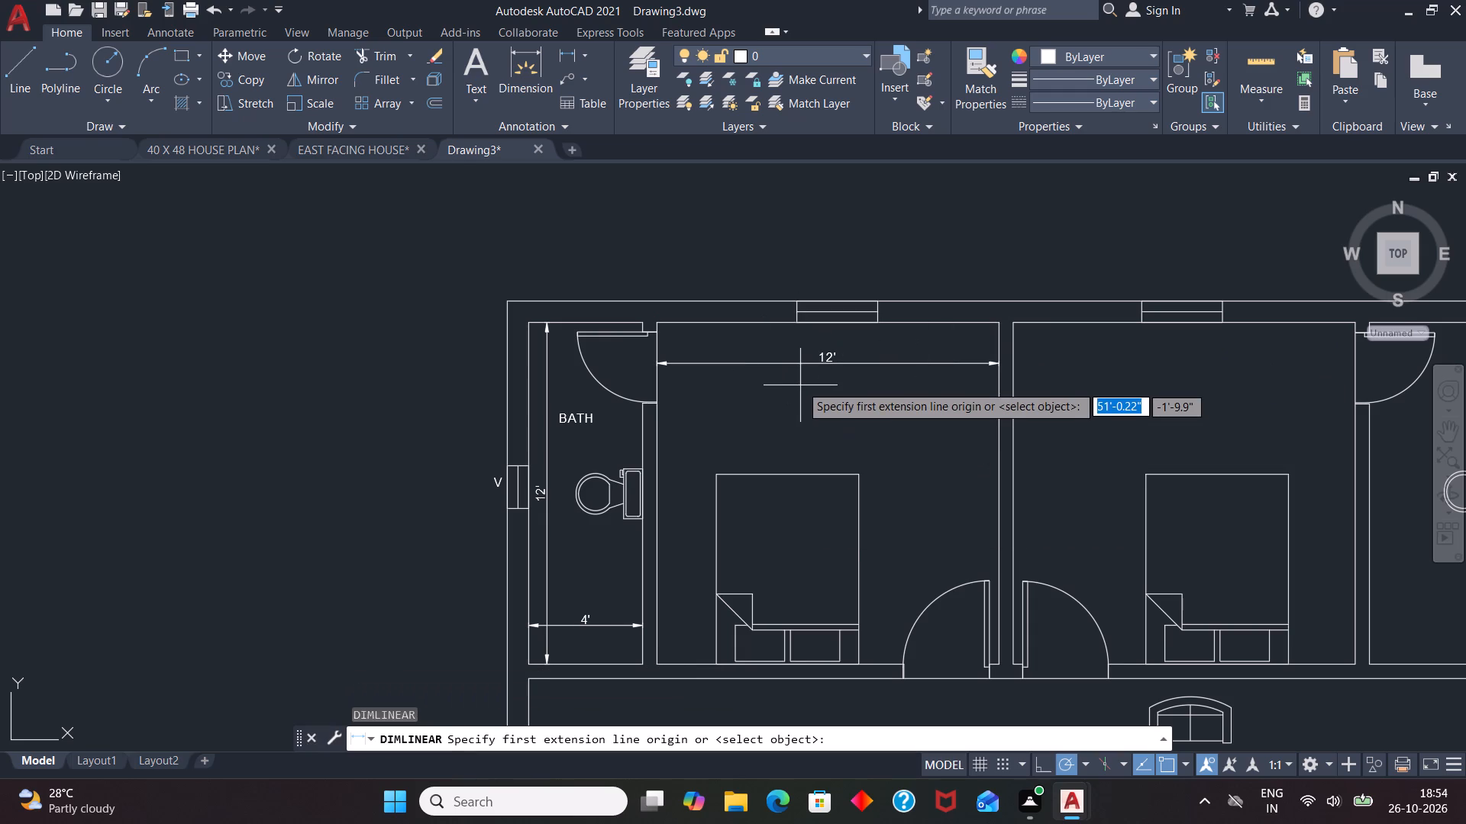
click(663, 665)
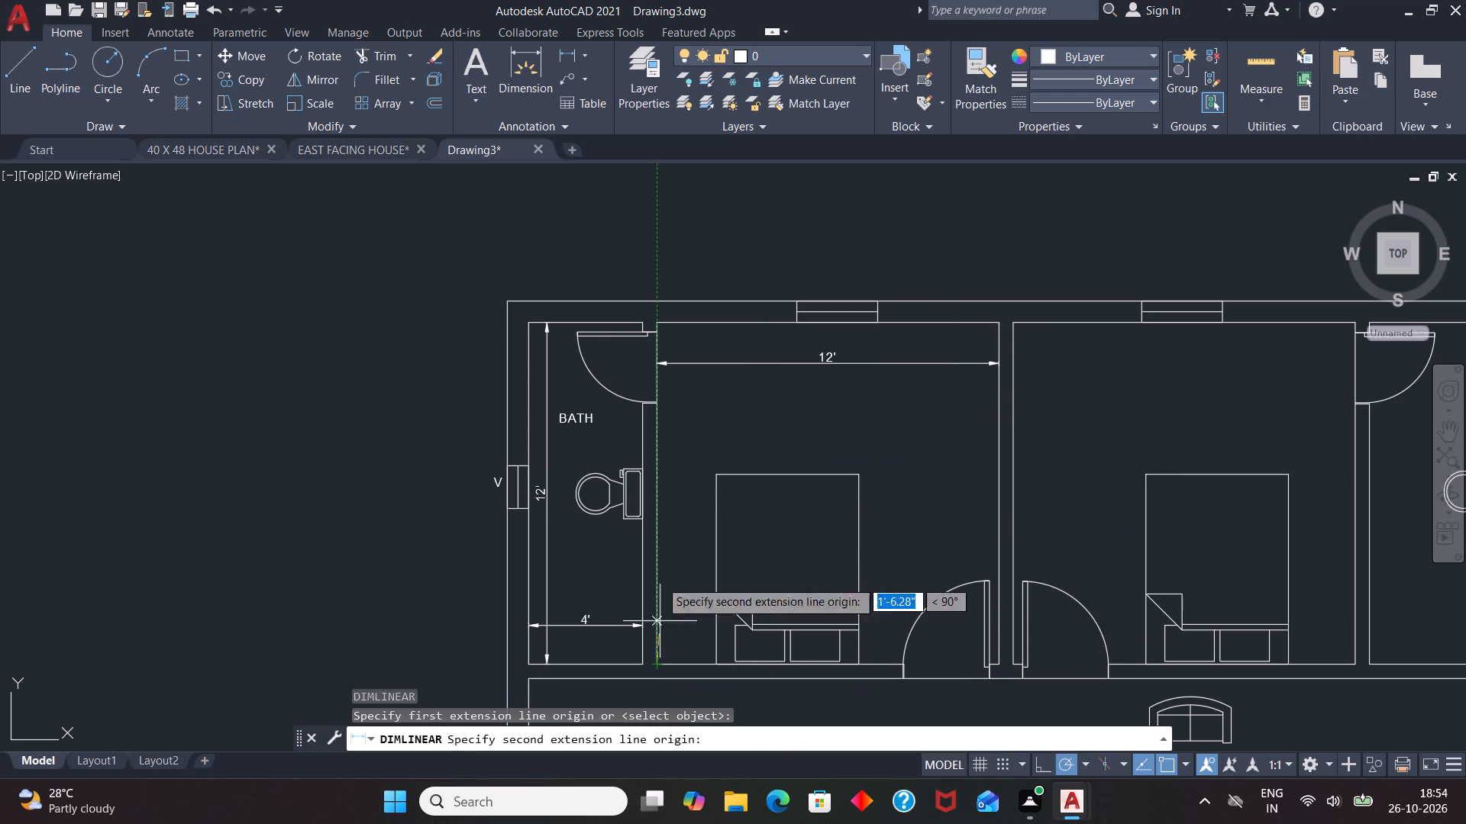
click(652, 322)
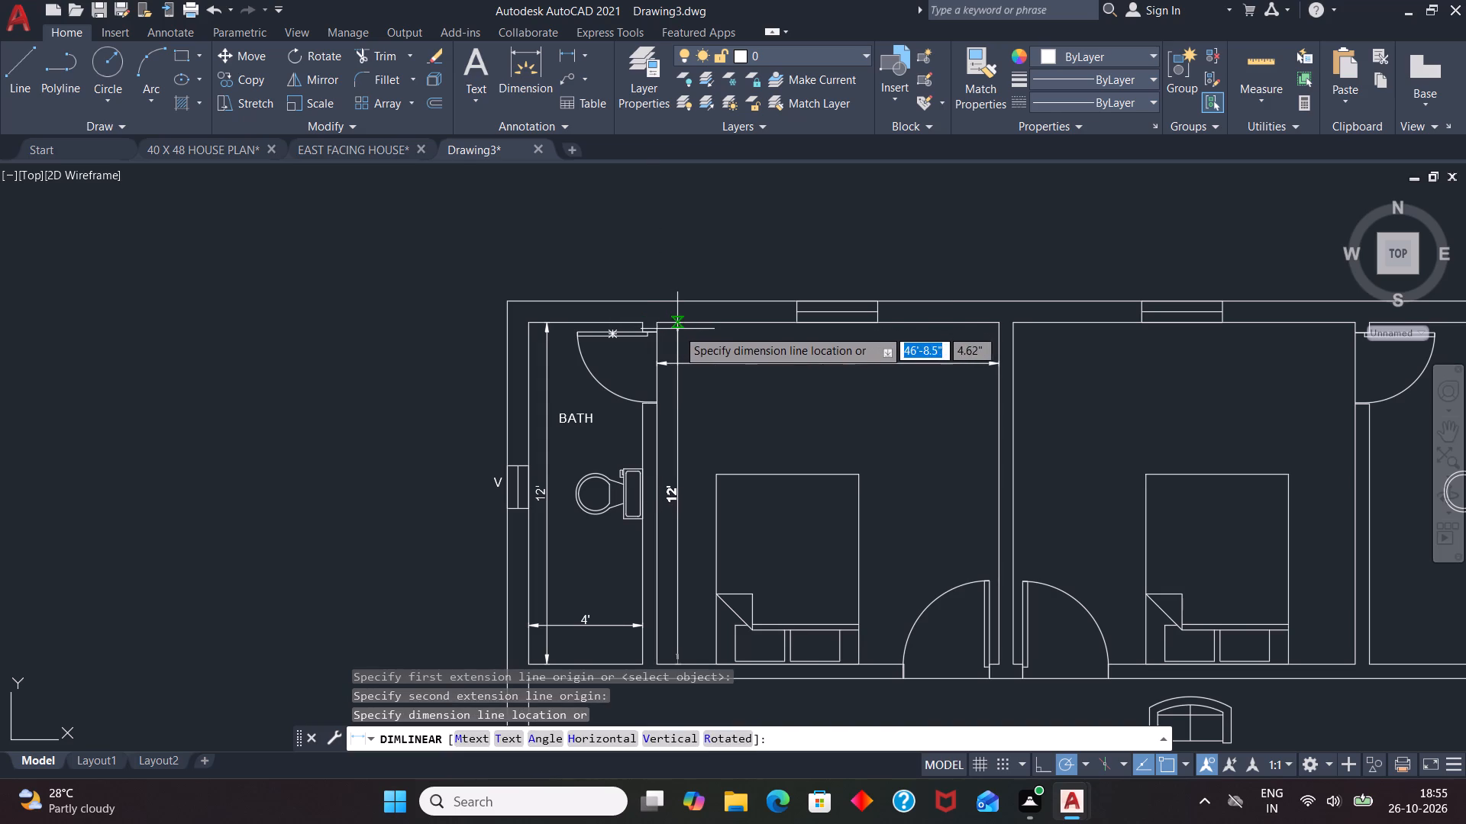
click(689, 325)
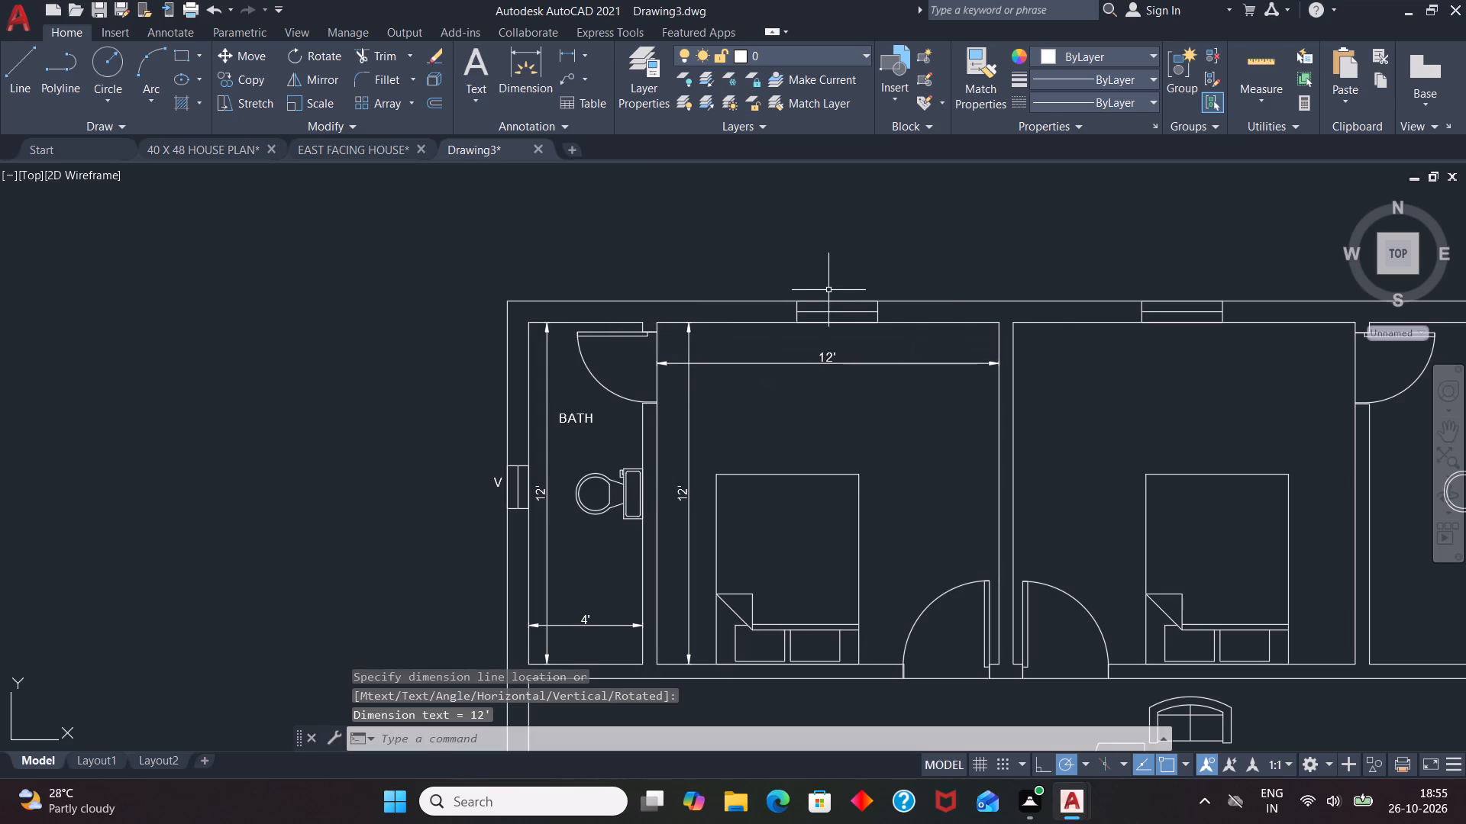
Add a multiline text label W with 4" text height outside the top outer wall, above the upper-left bedroom's window.
key(t)
key(Return)
scroll(832, 289, up, 1)
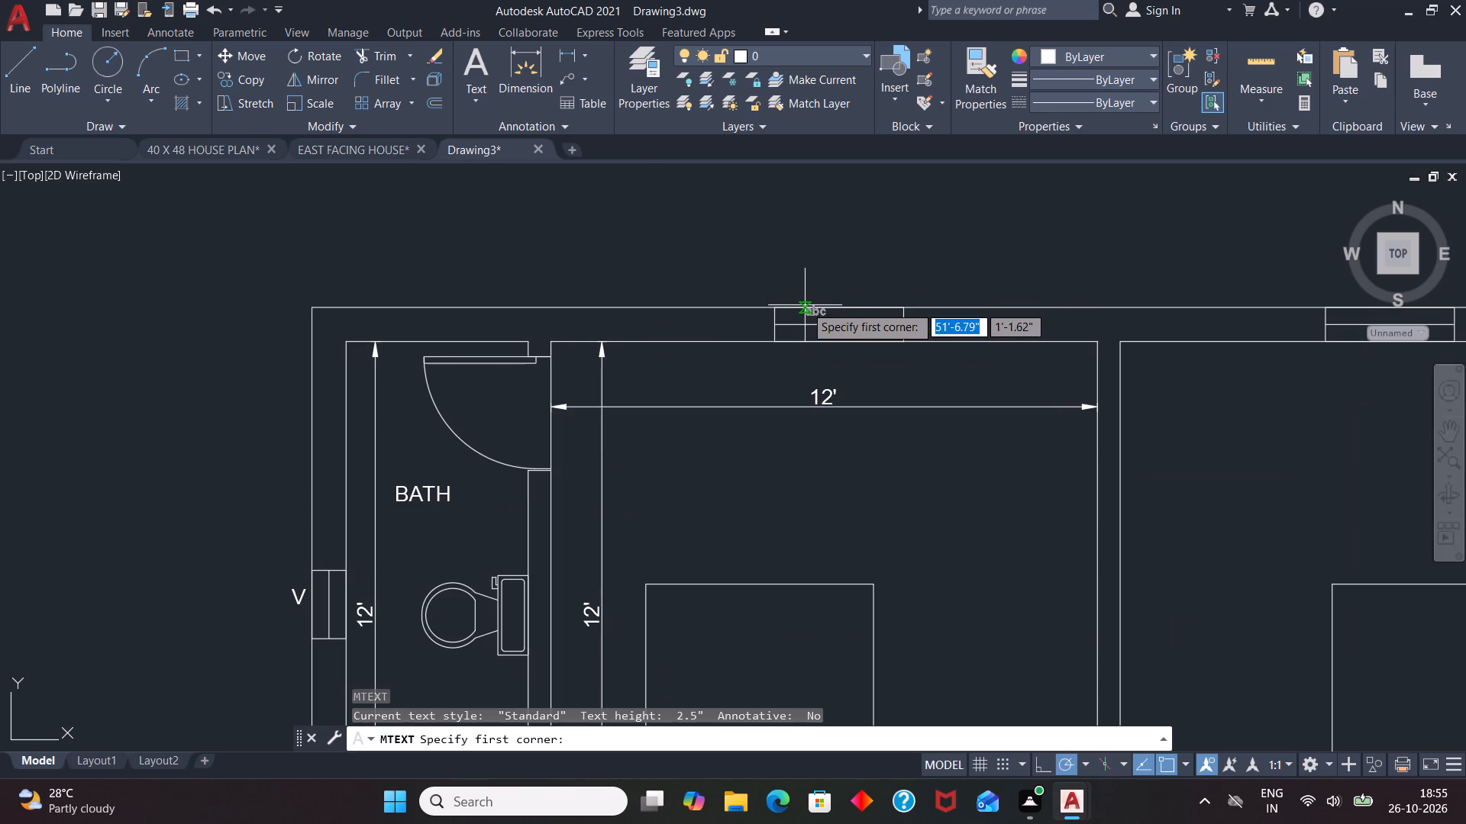
click(814, 285)
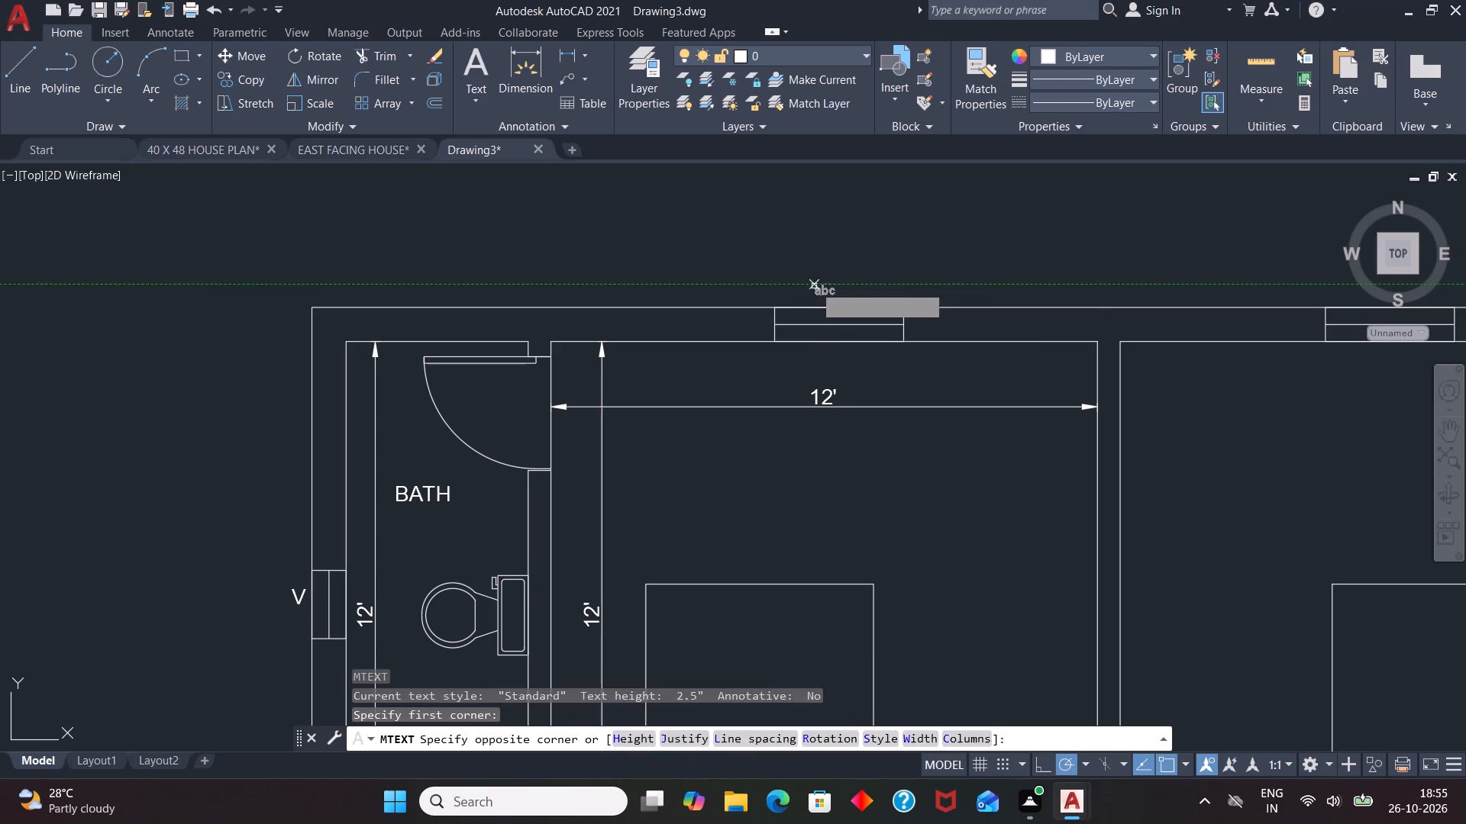
click(860, 298)
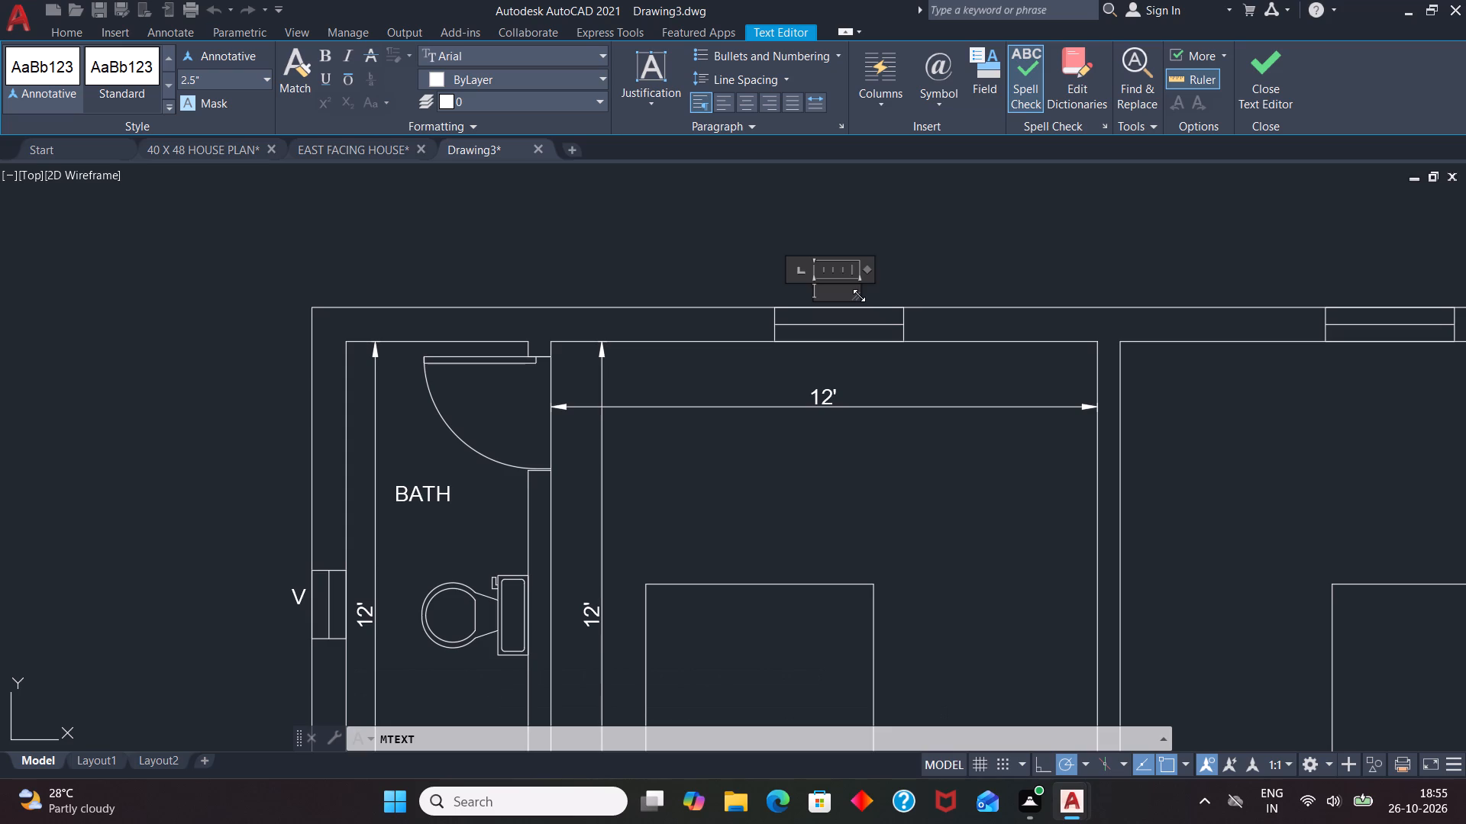
click(237, 69)
key(BackSpace)
text(4")
key(w)
key(BackSpace)
key(Return)
key(w)
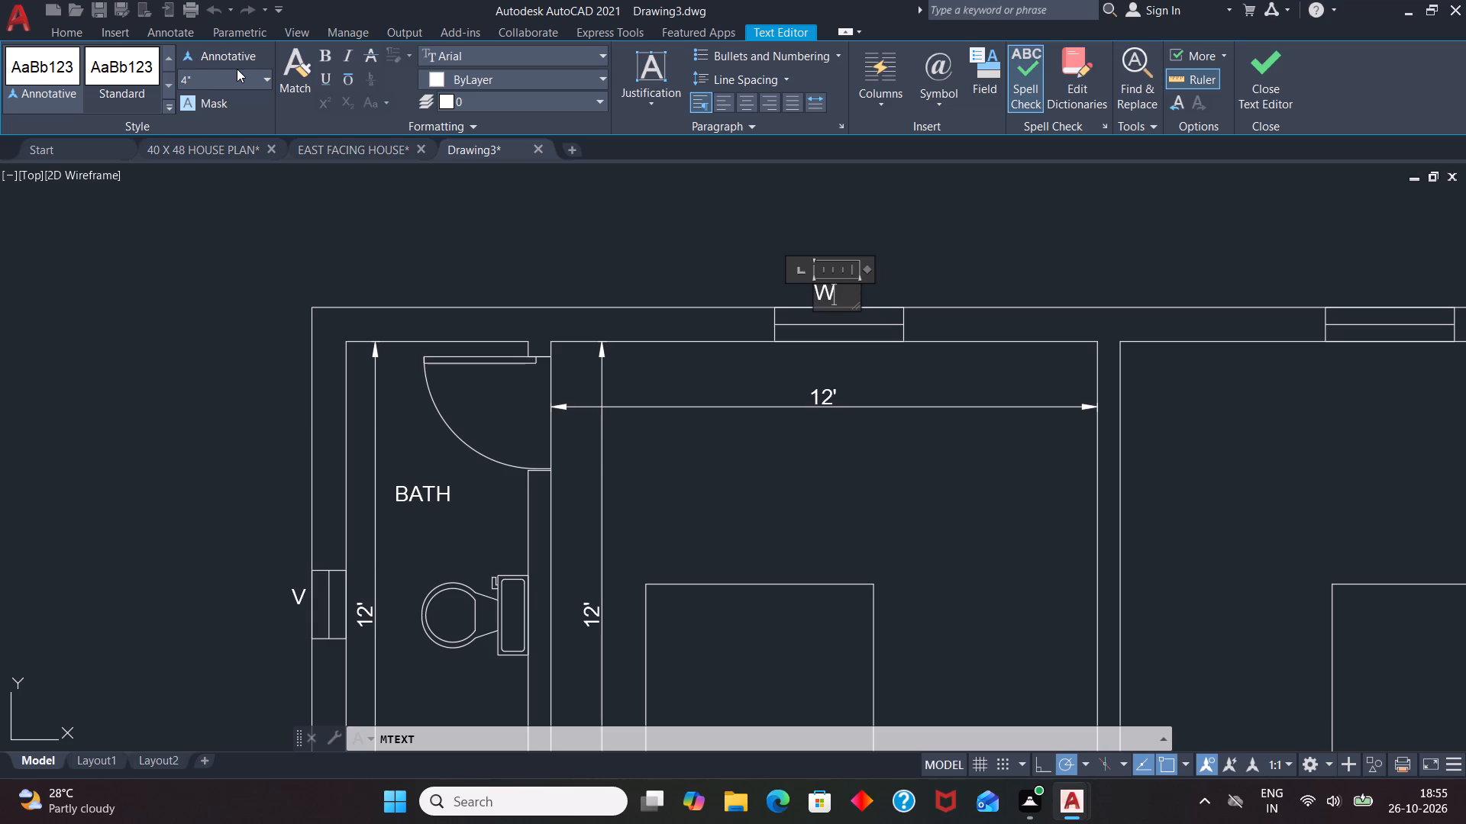
click(967, 500)
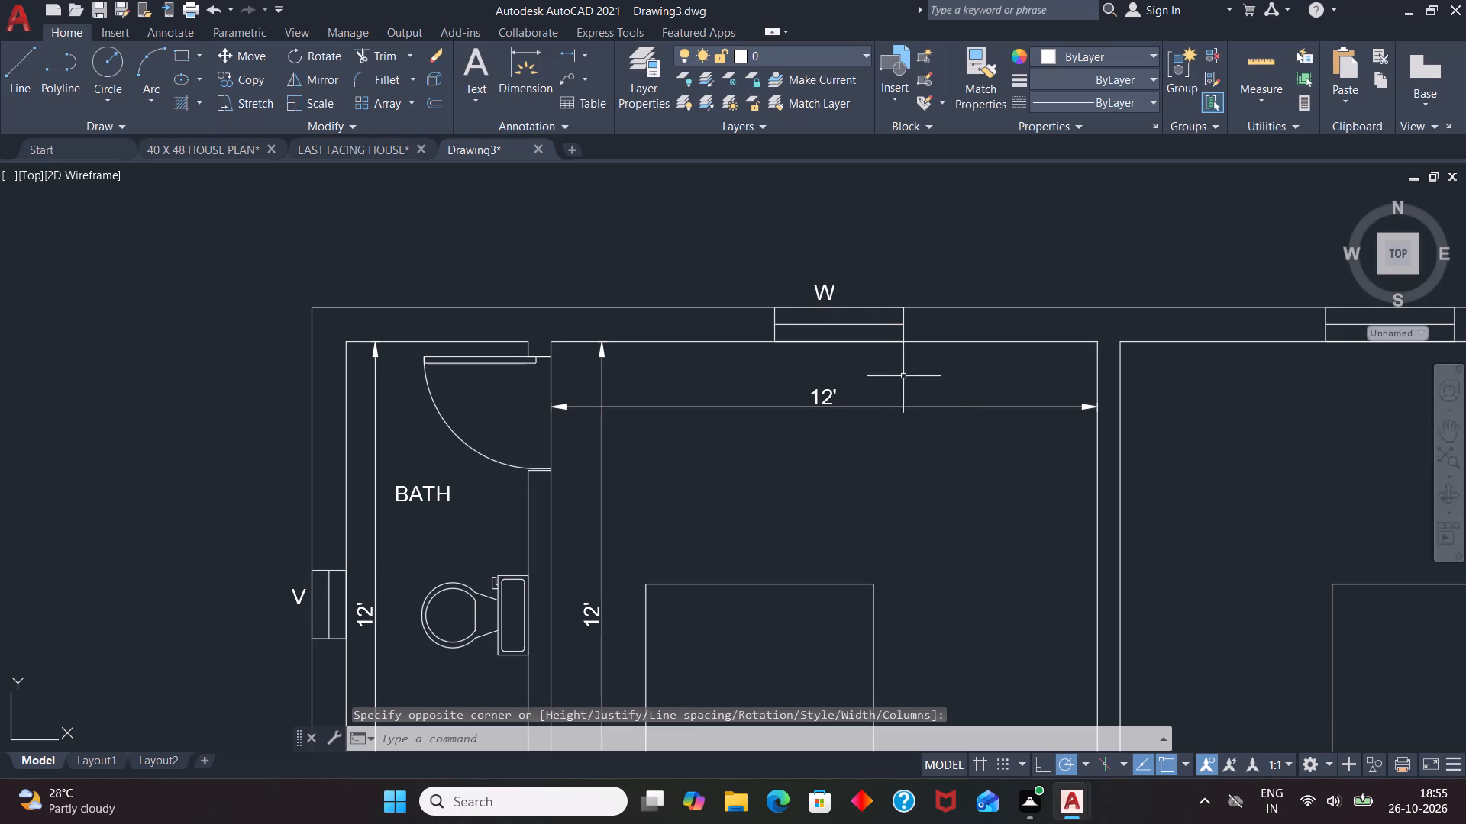
click(828, 284)
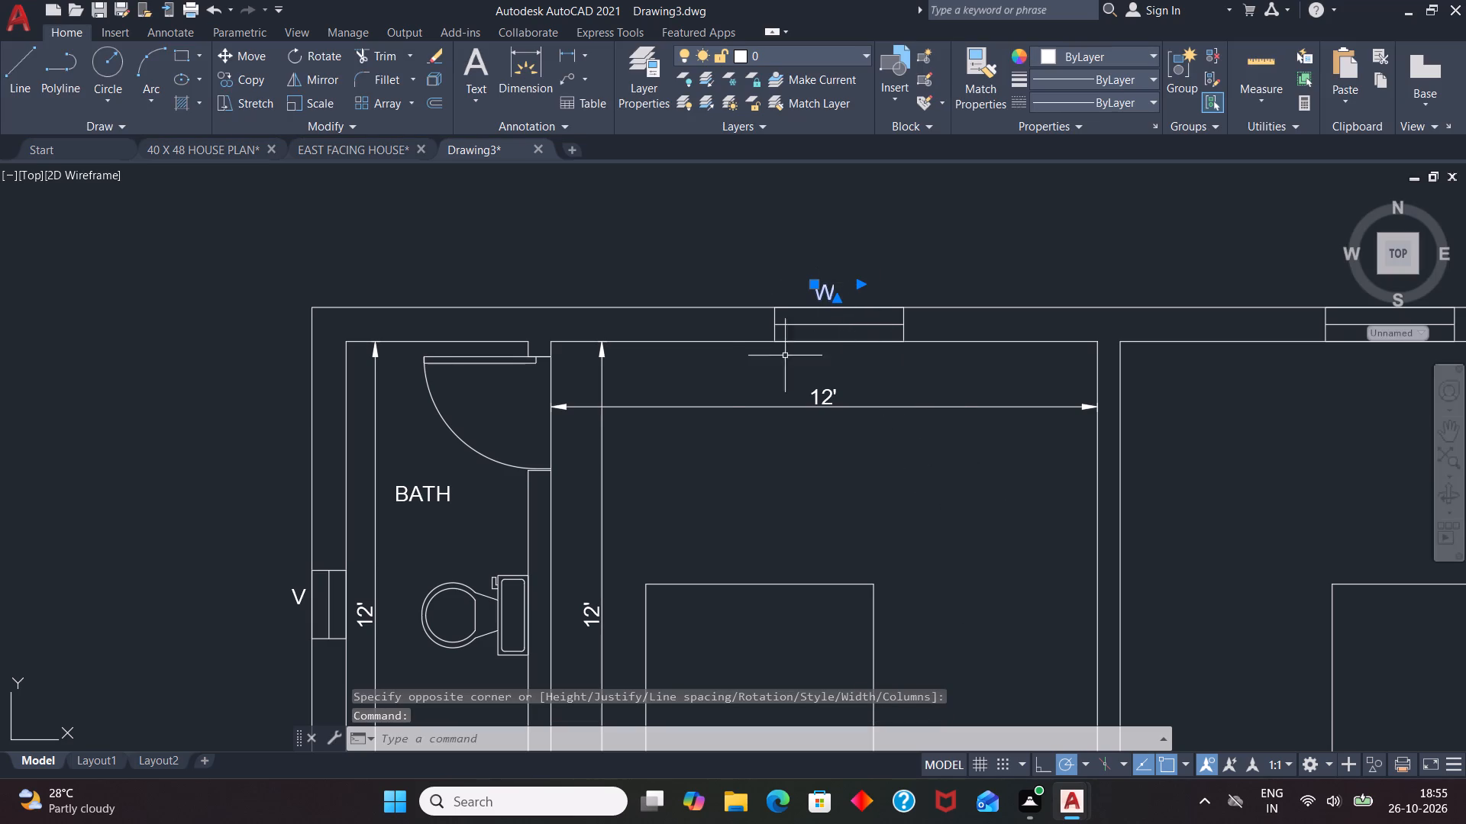
key(Escape)
Add a horizontal linear dimension for the upper-right bedroom's inside width, placed just below its top wall.
scroll(519, 415, down, 2)
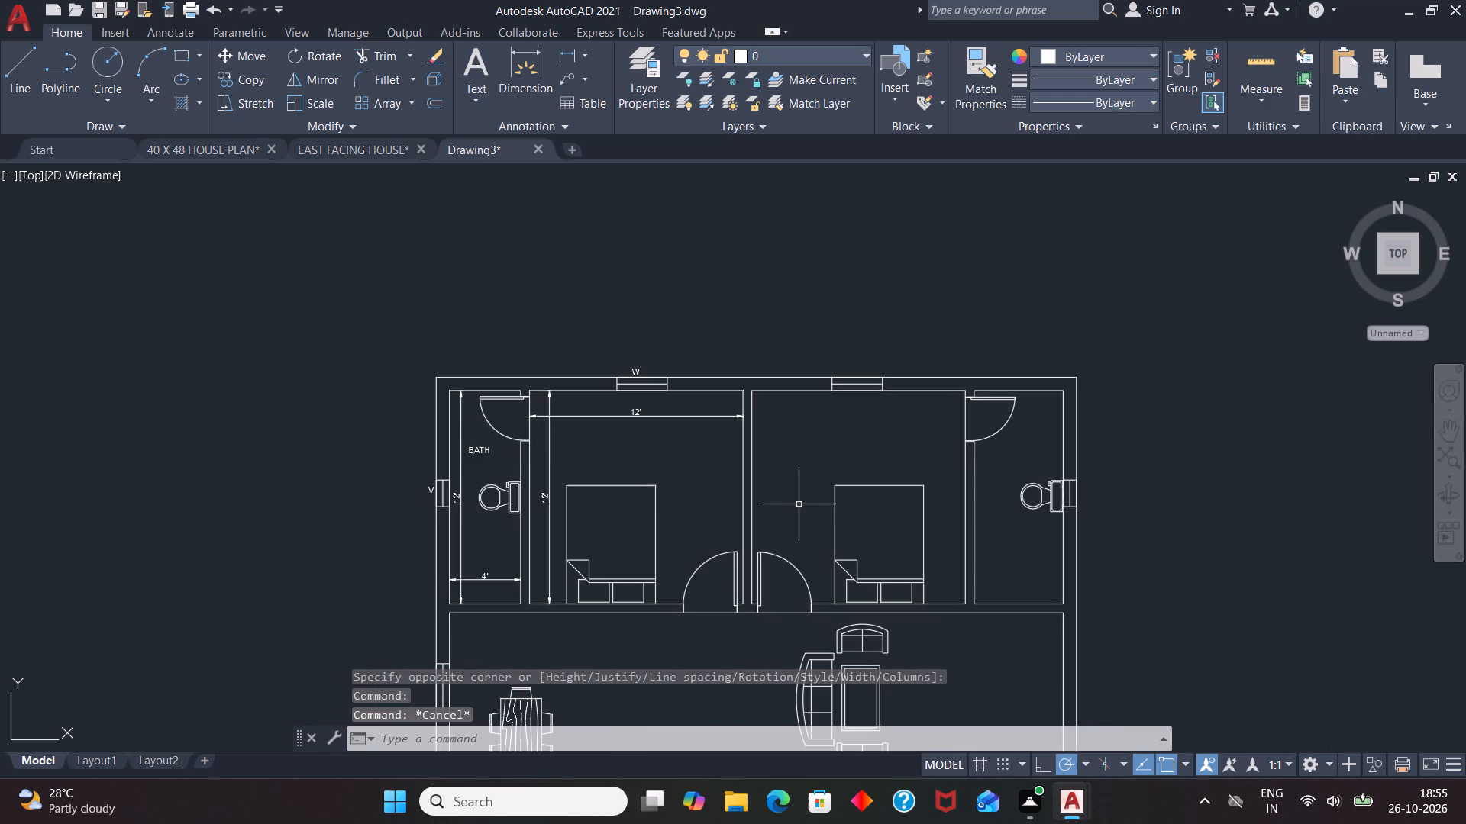
text(DLI)
key(Return)
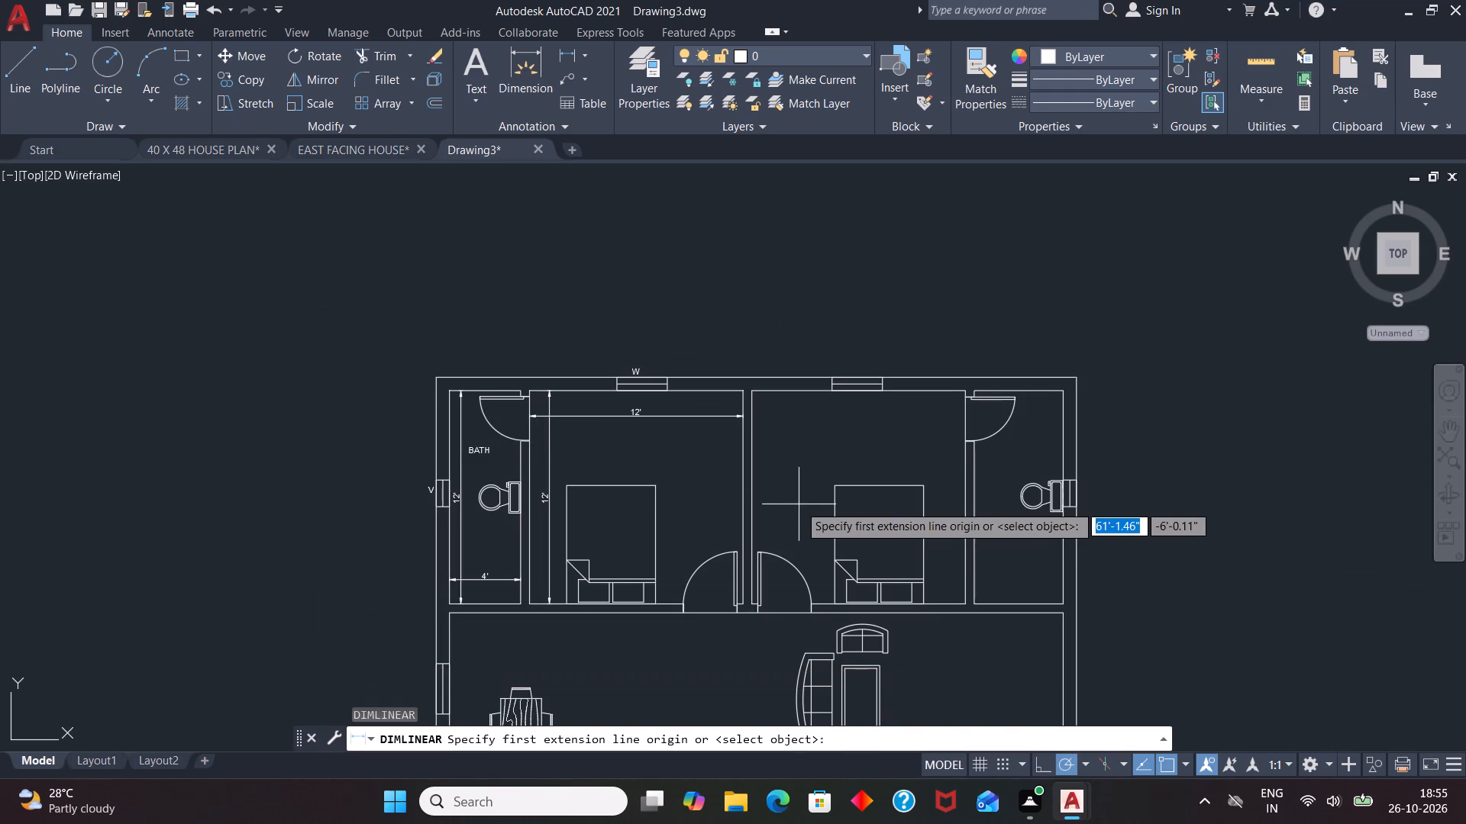
click(751, 394)
scroll(961, 394, up, 3)
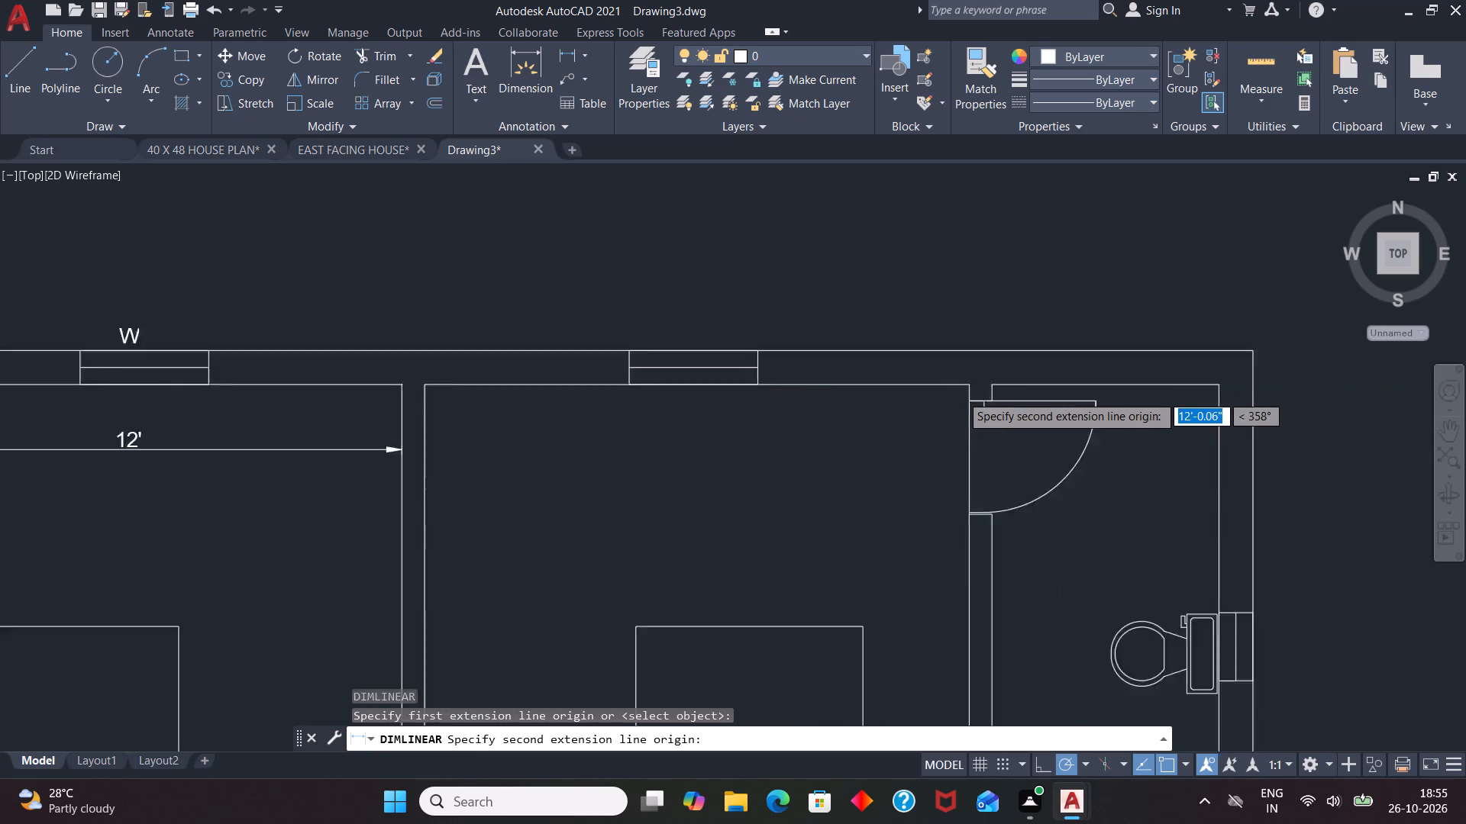
click(973, 385)
click(951, 461)
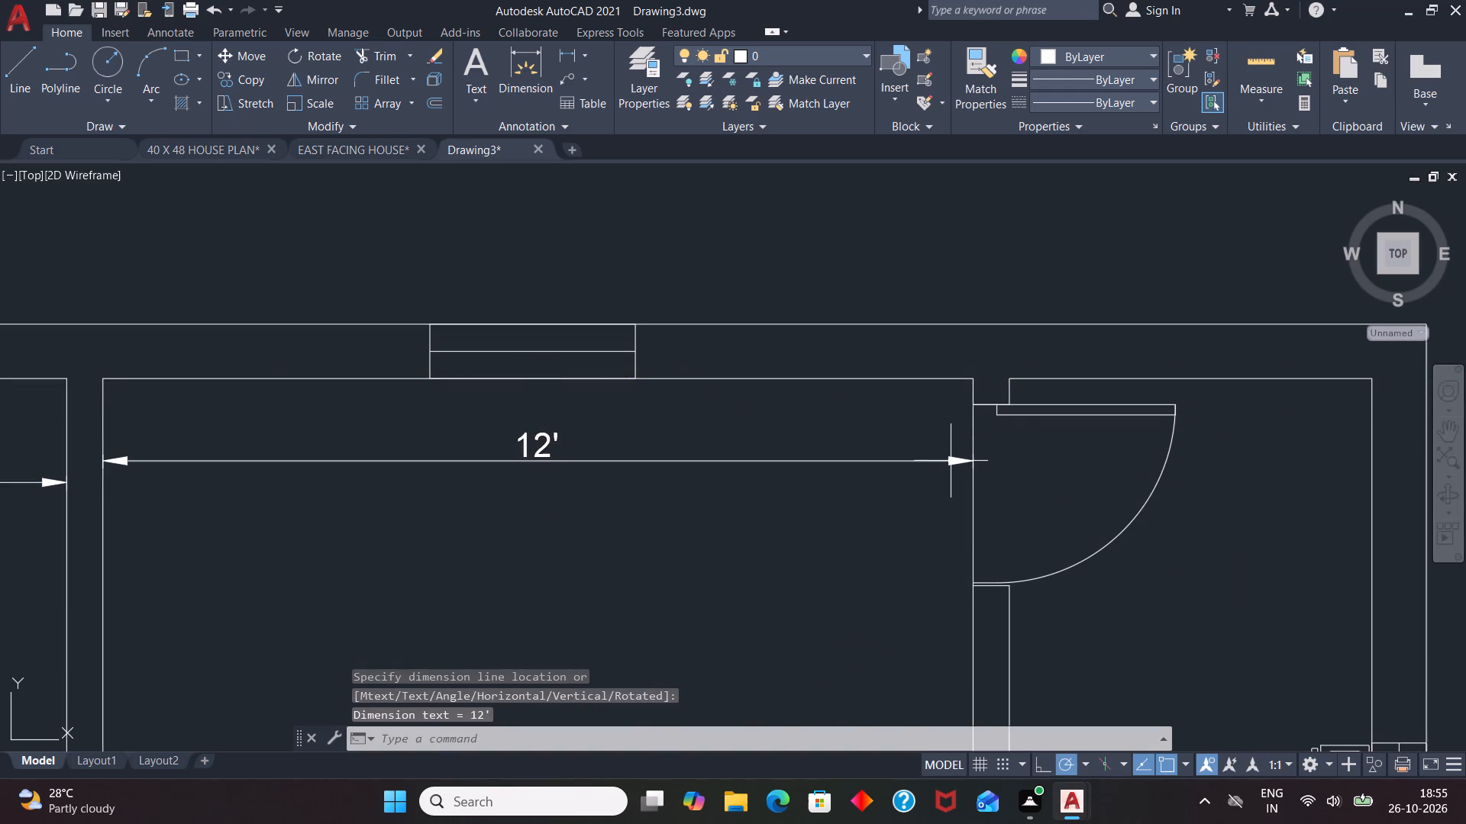
Add a vertical linear dimension for the upper-right bedroom's inside length, measured along the wall shared with the right bathroom and placed inside the bedroom.
scroll(999, 404, down, 3)
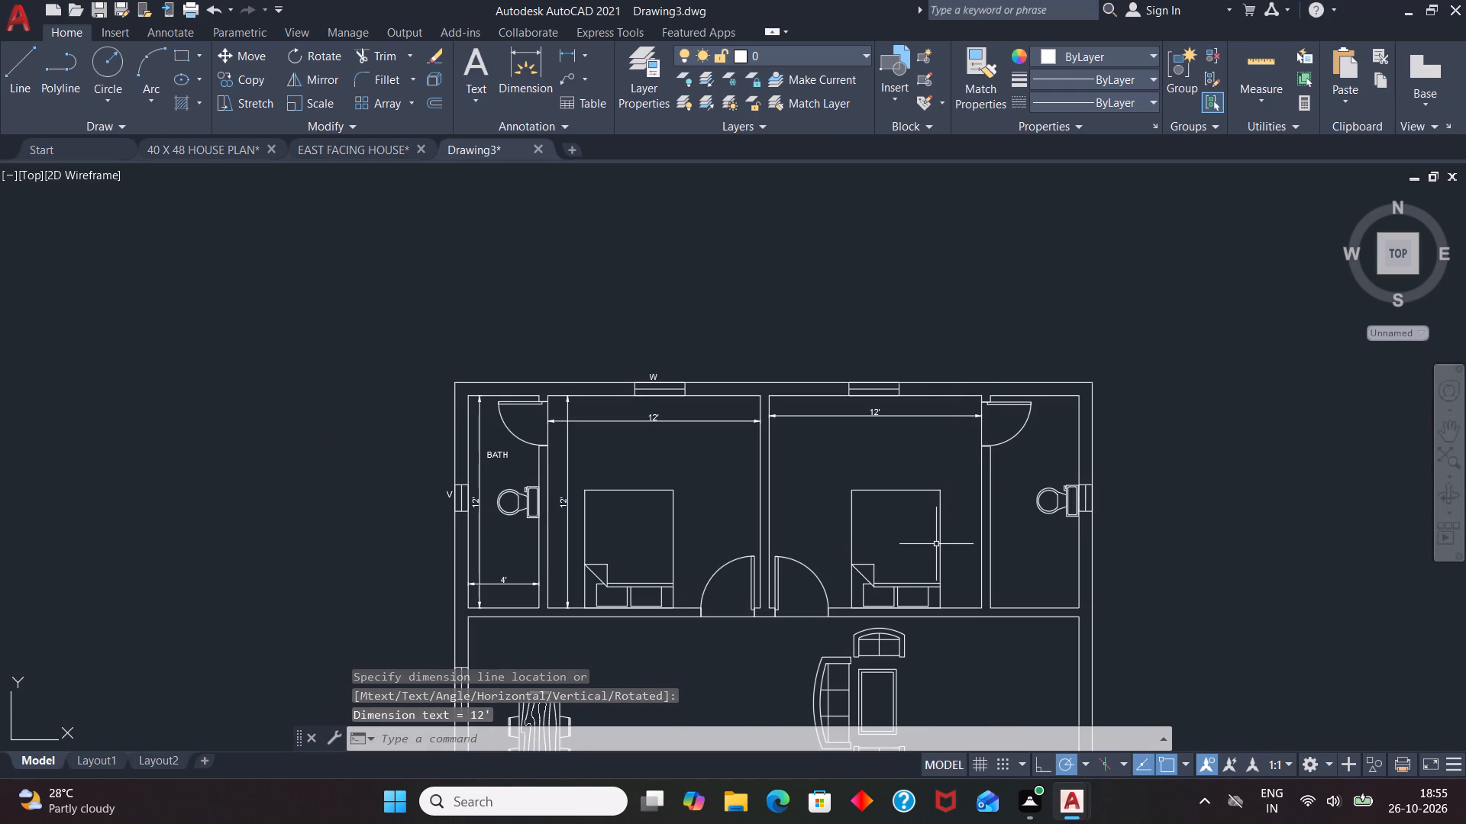
text(DLI)
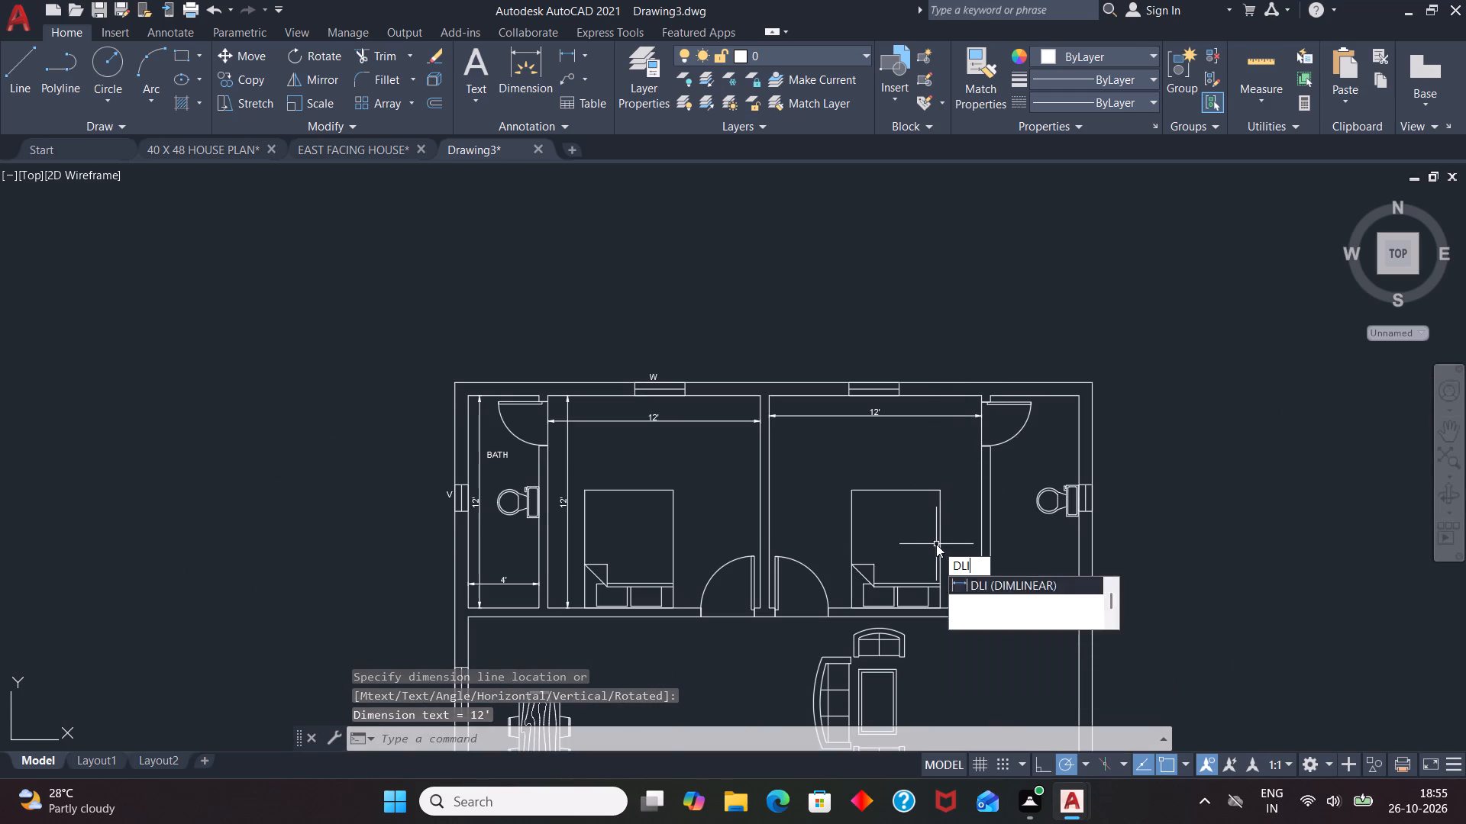
key(Return)
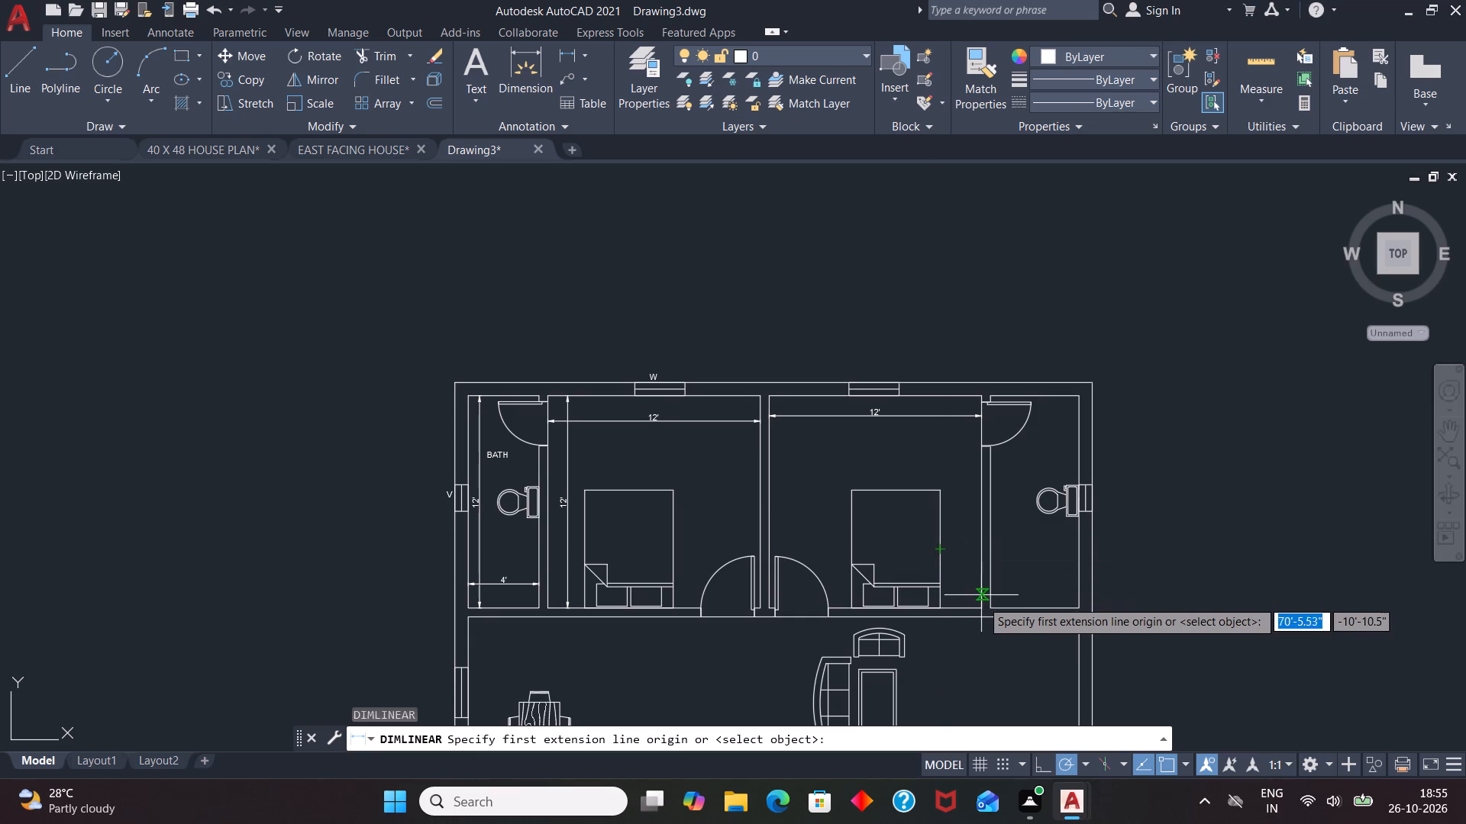
click(985, 608)
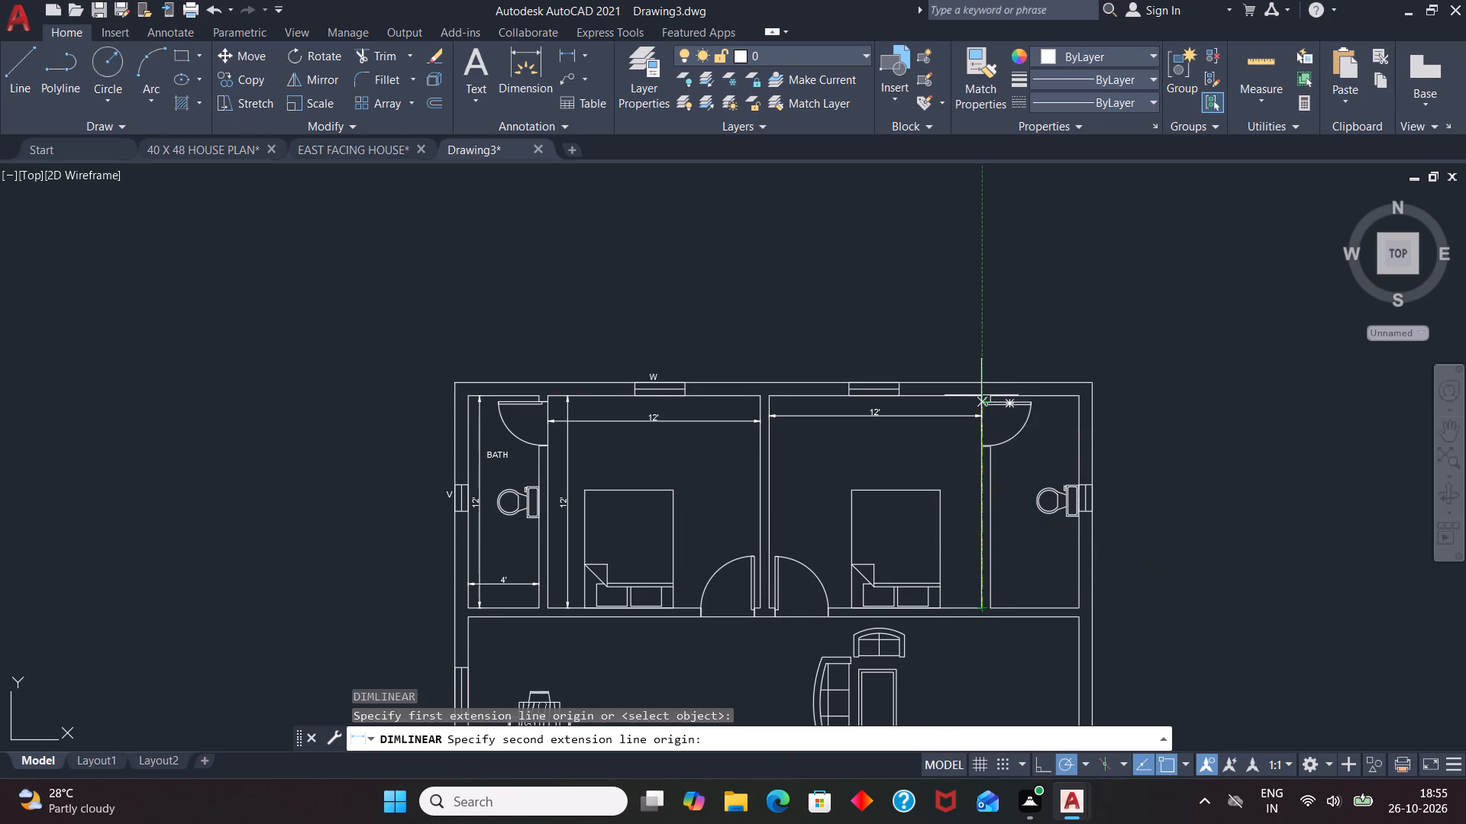
scroll(980, 394, up, 3)
click(980, 394)
click(844, 430)
Shift the upper-right bedroom's vertical dimension line slightly right, away from the bed and toward the bathroom wall.
scroll(916, 329, down, 1)
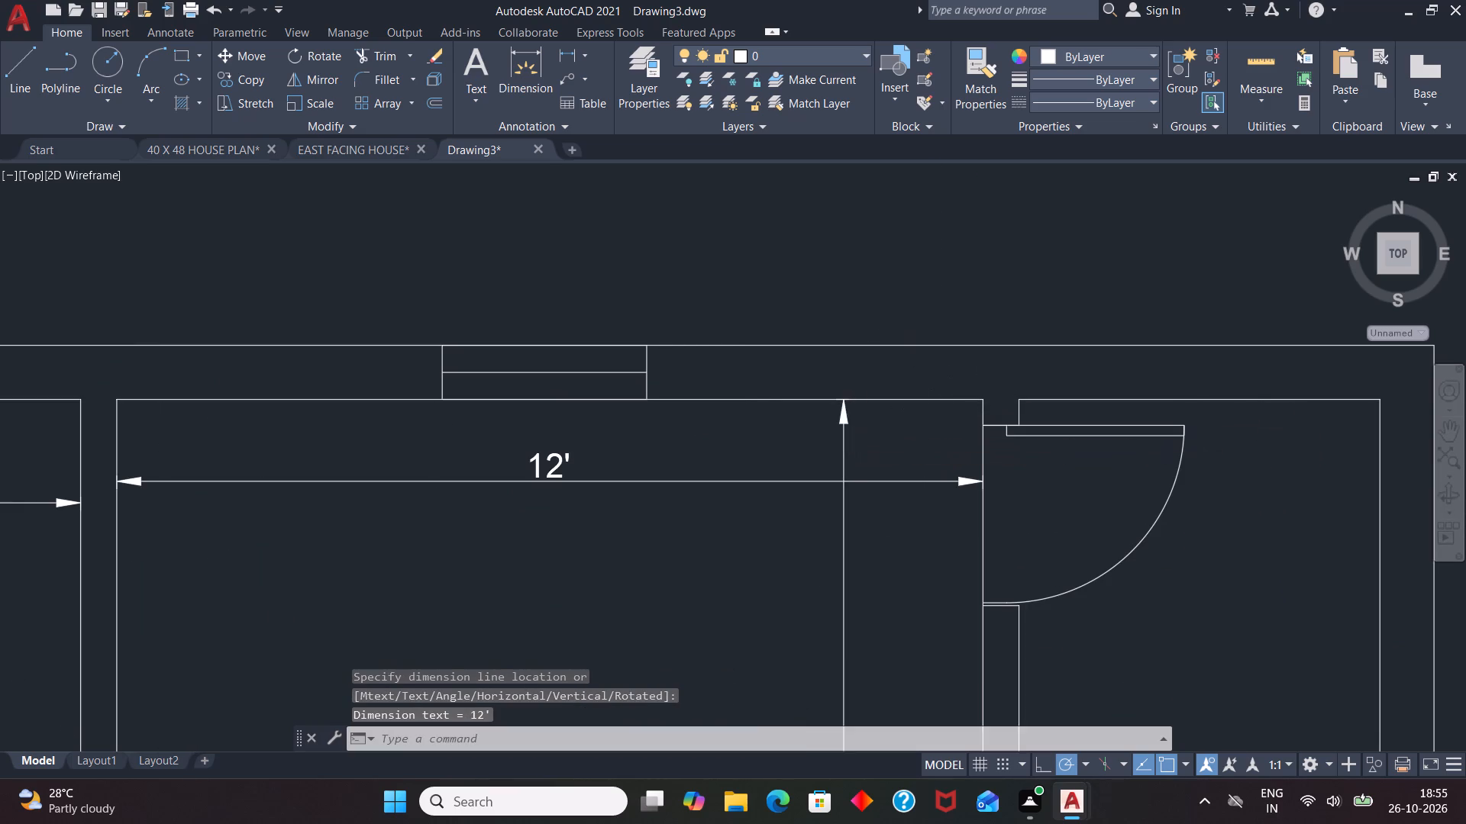
scroll(916, 329, down, 1)
click(885, 536)
click(883, 523)
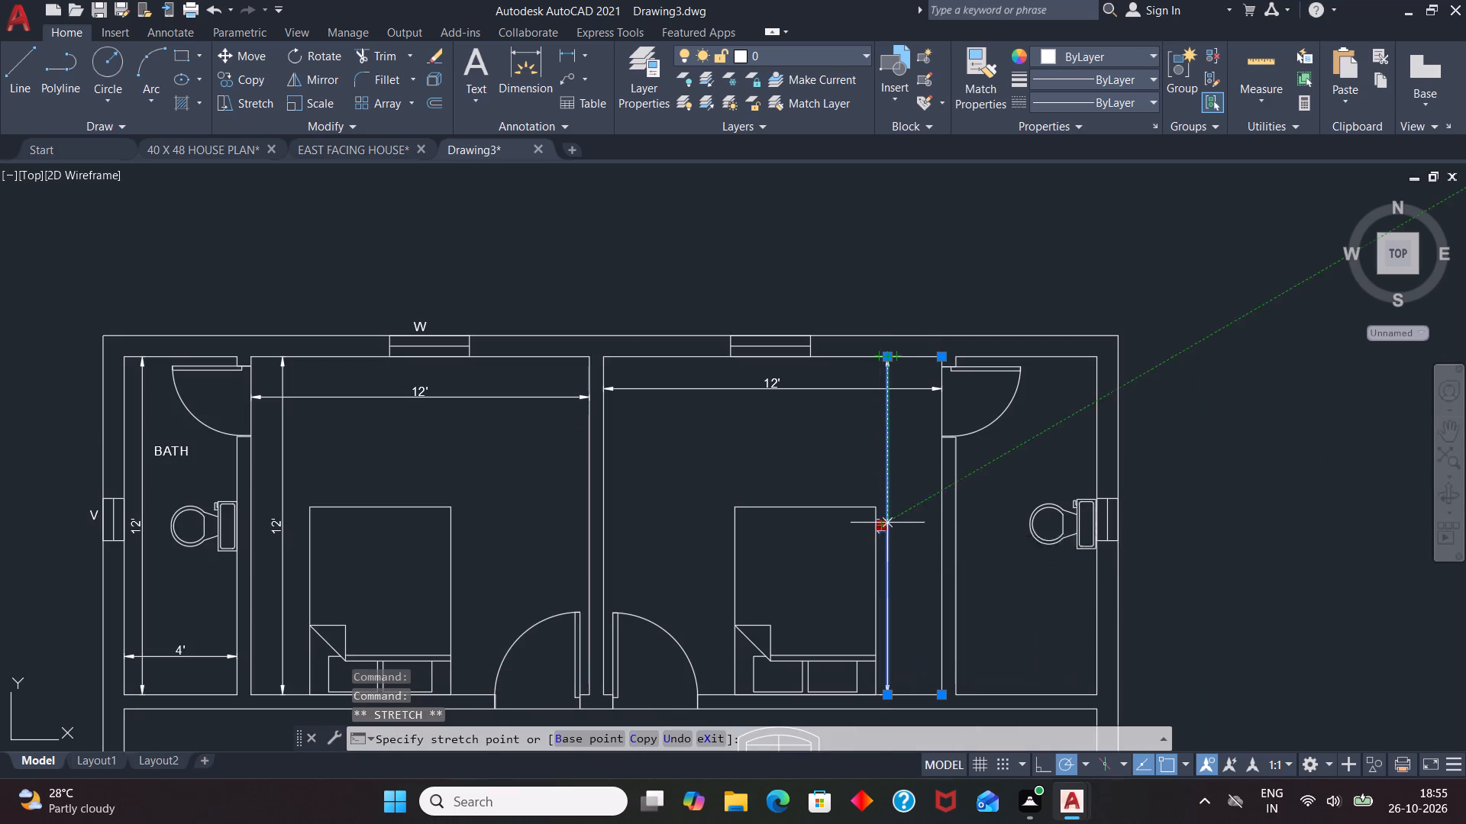
click(899, 521)
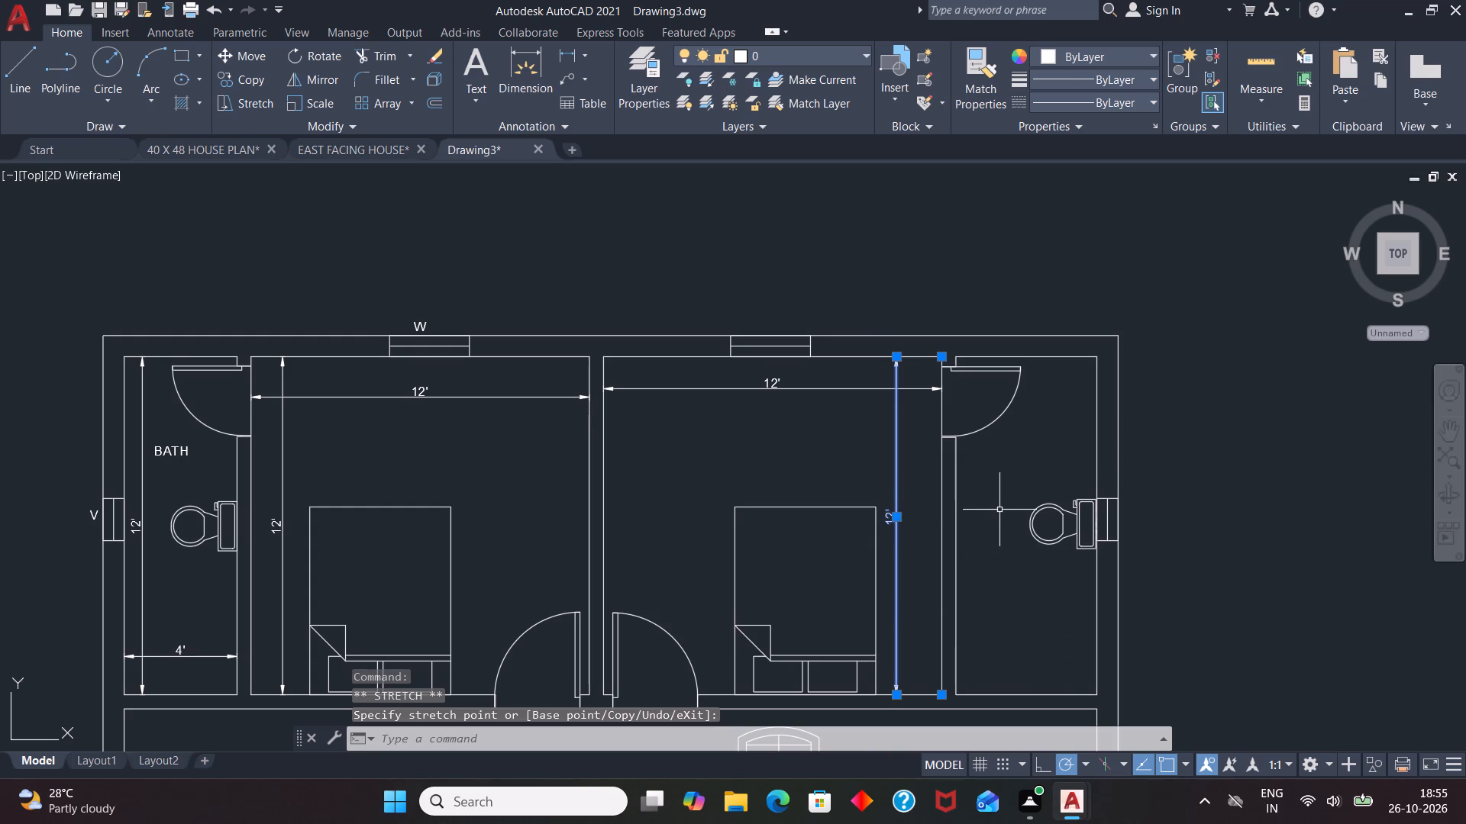
key(Escape)
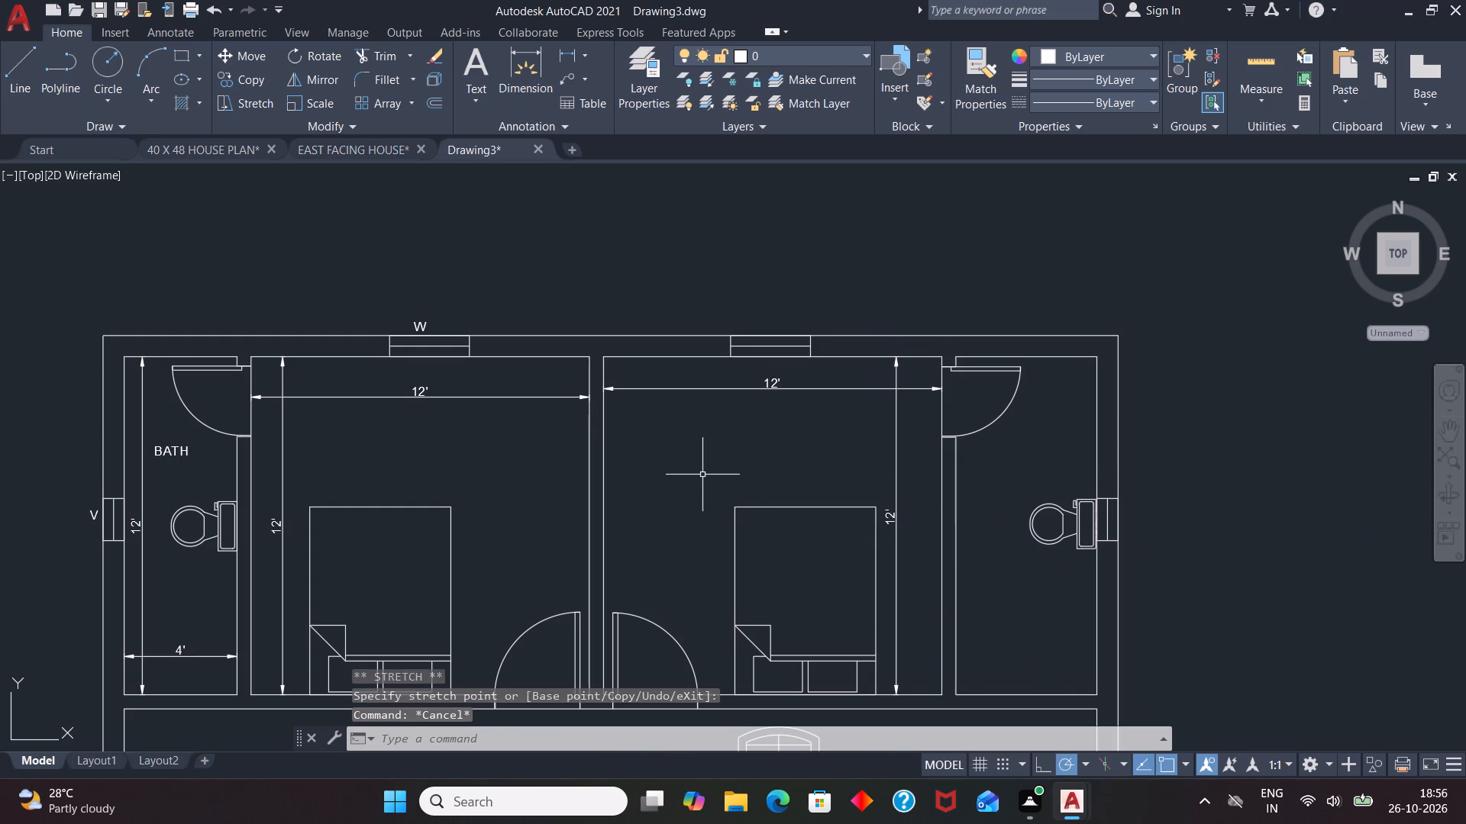
Add a two-line multiline text label KID'S BEDROOM with 4" text height above the bed in the upper-right bedroom.
key(t)
key(Return)
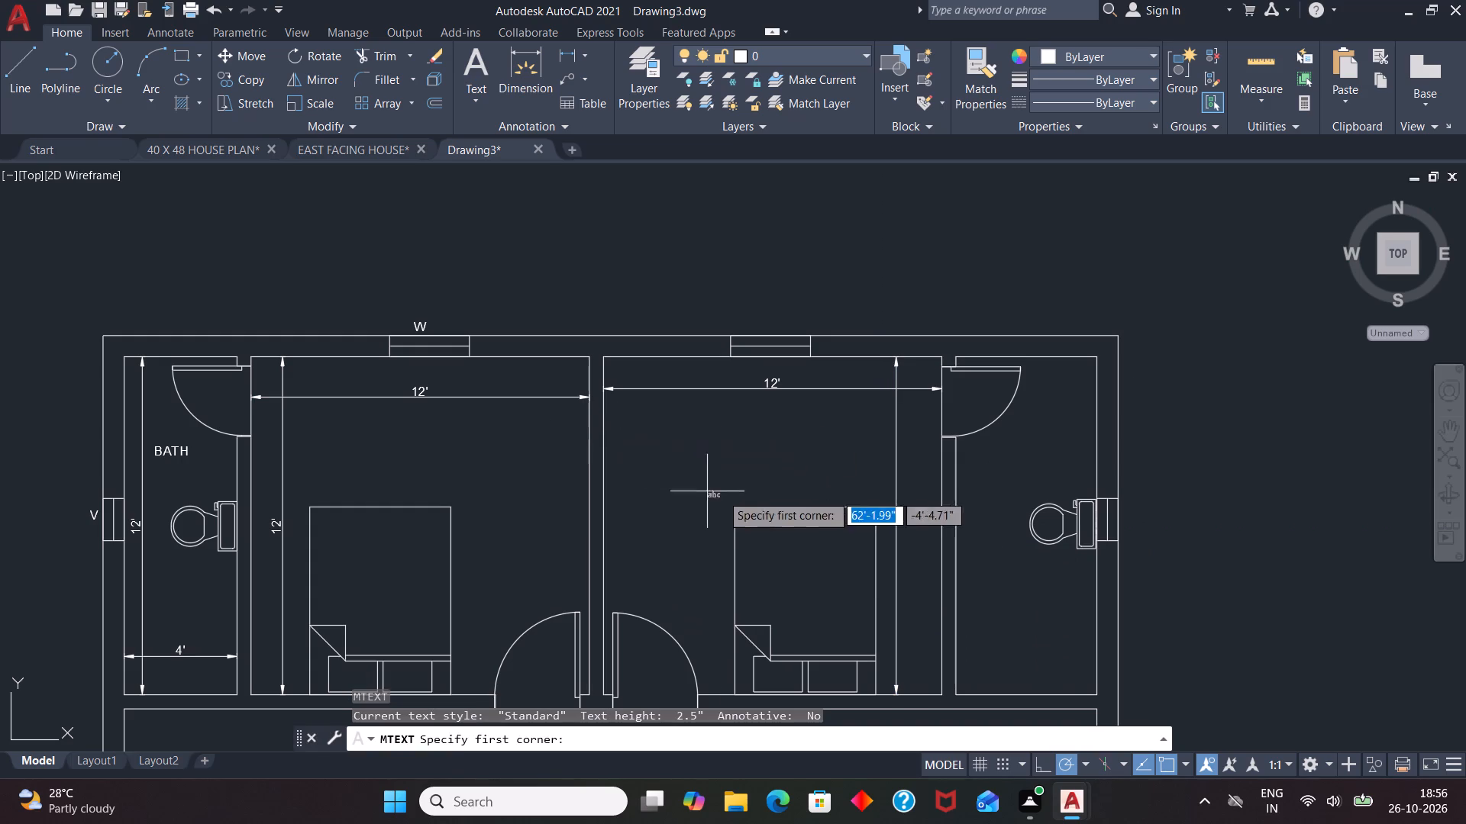
drag(706, 418, 714, 430)
click(831, 479)
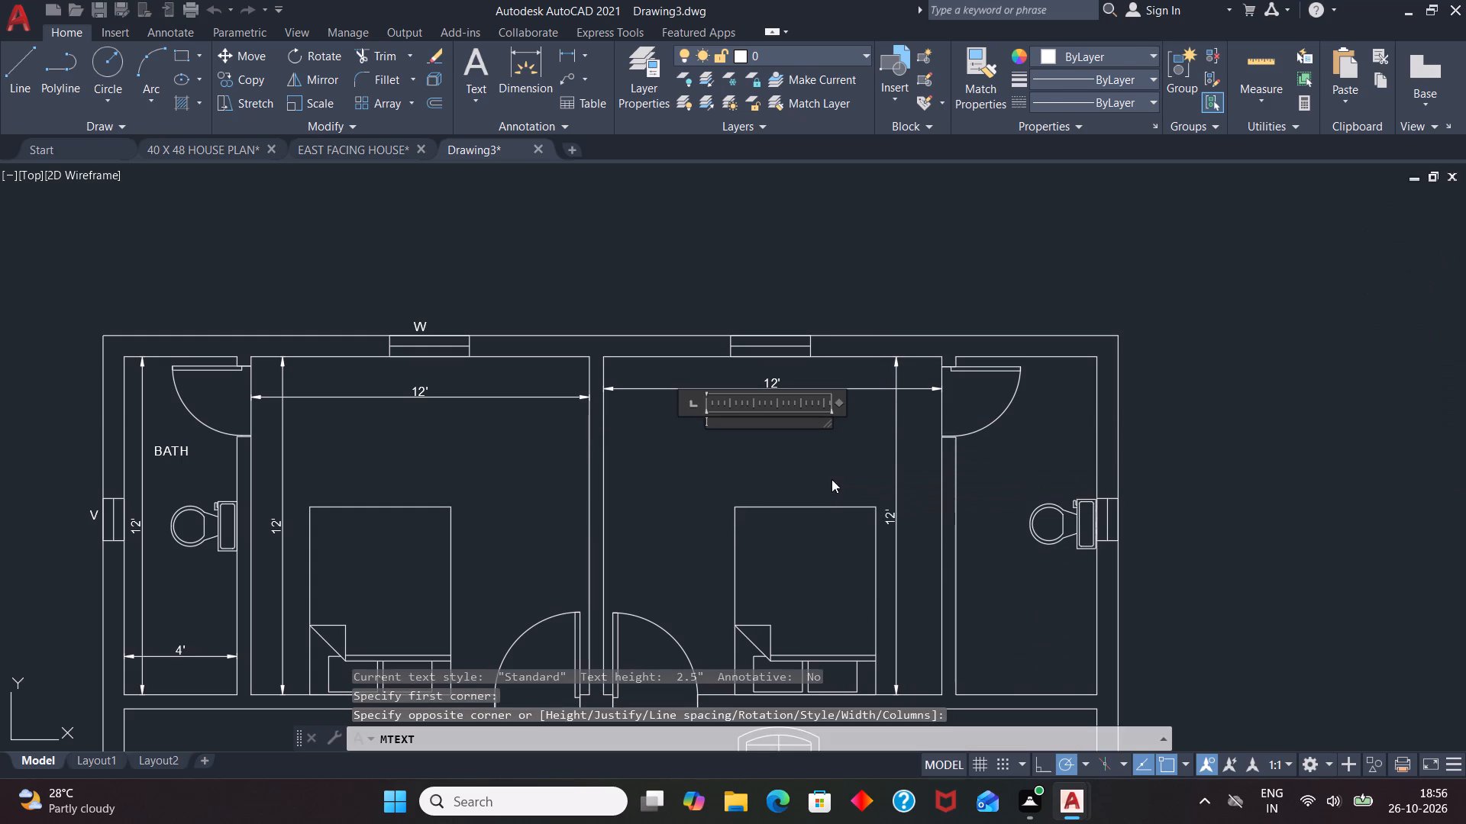
click(233, 85)
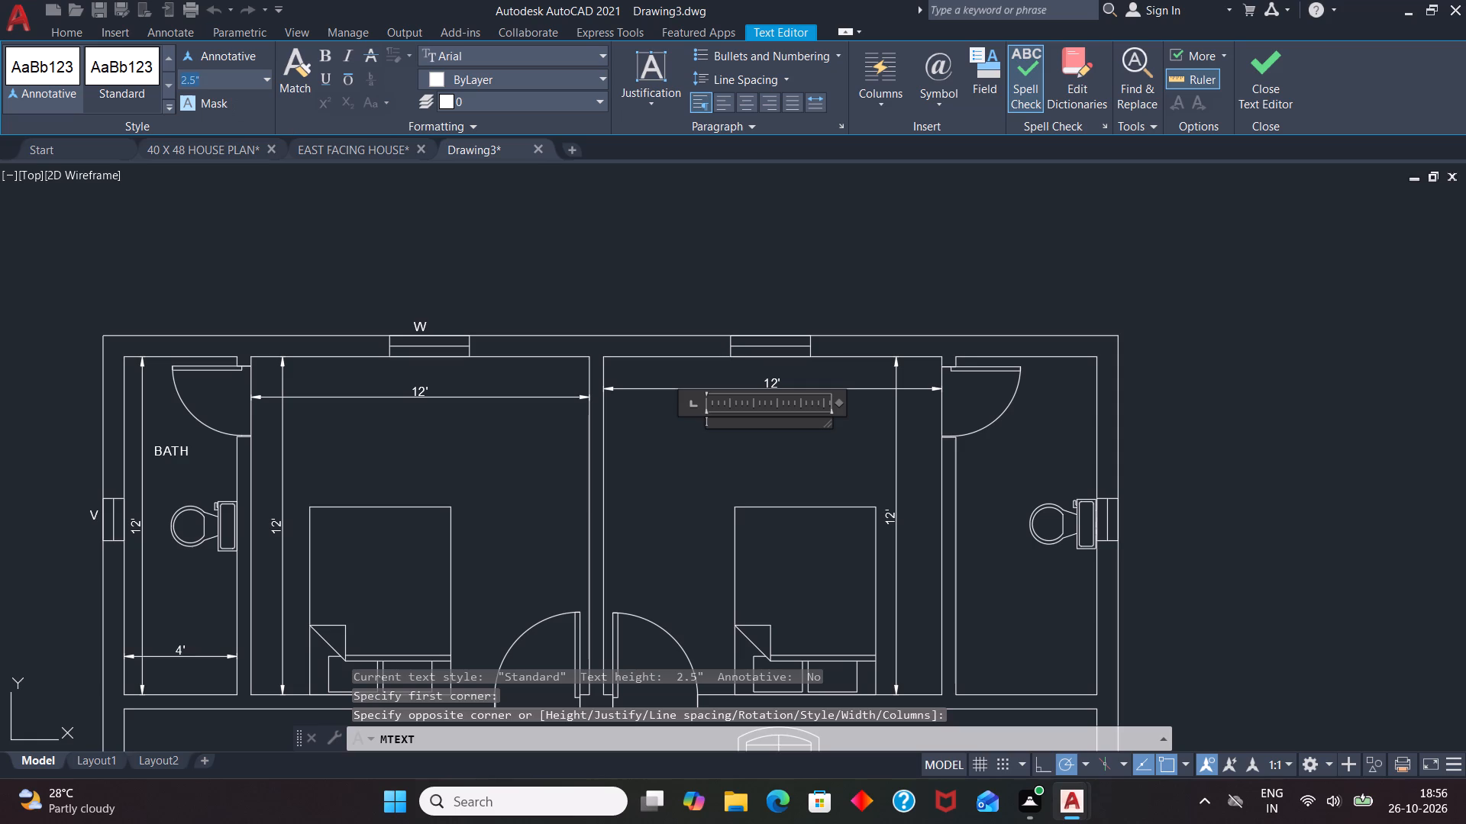
key(BackSpace)
key(4)
key(shift+quotedbl)
key(Return)
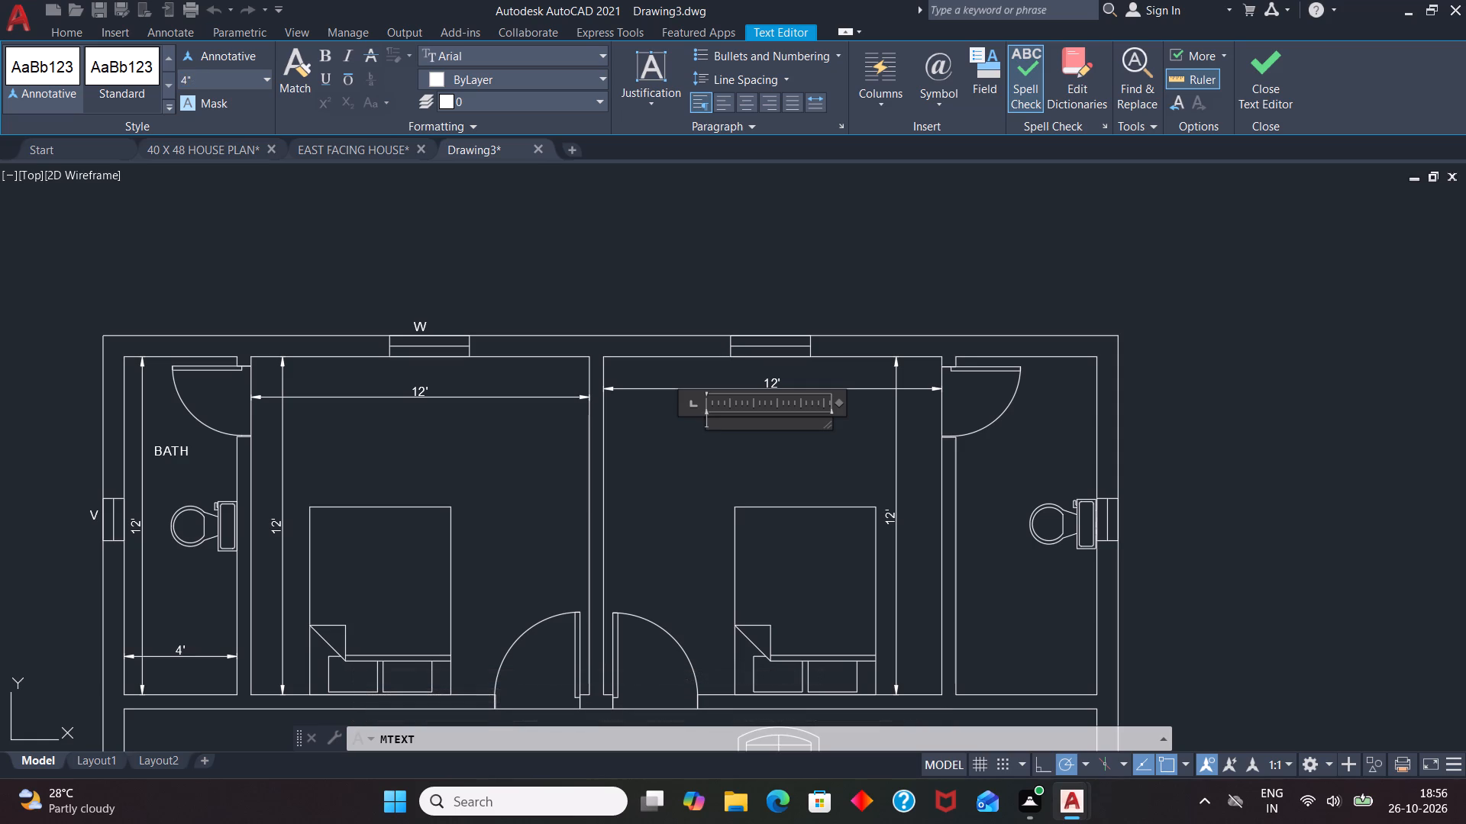
text(KID)
key(apostrophe)
text(S)
key(space)
key(Return)
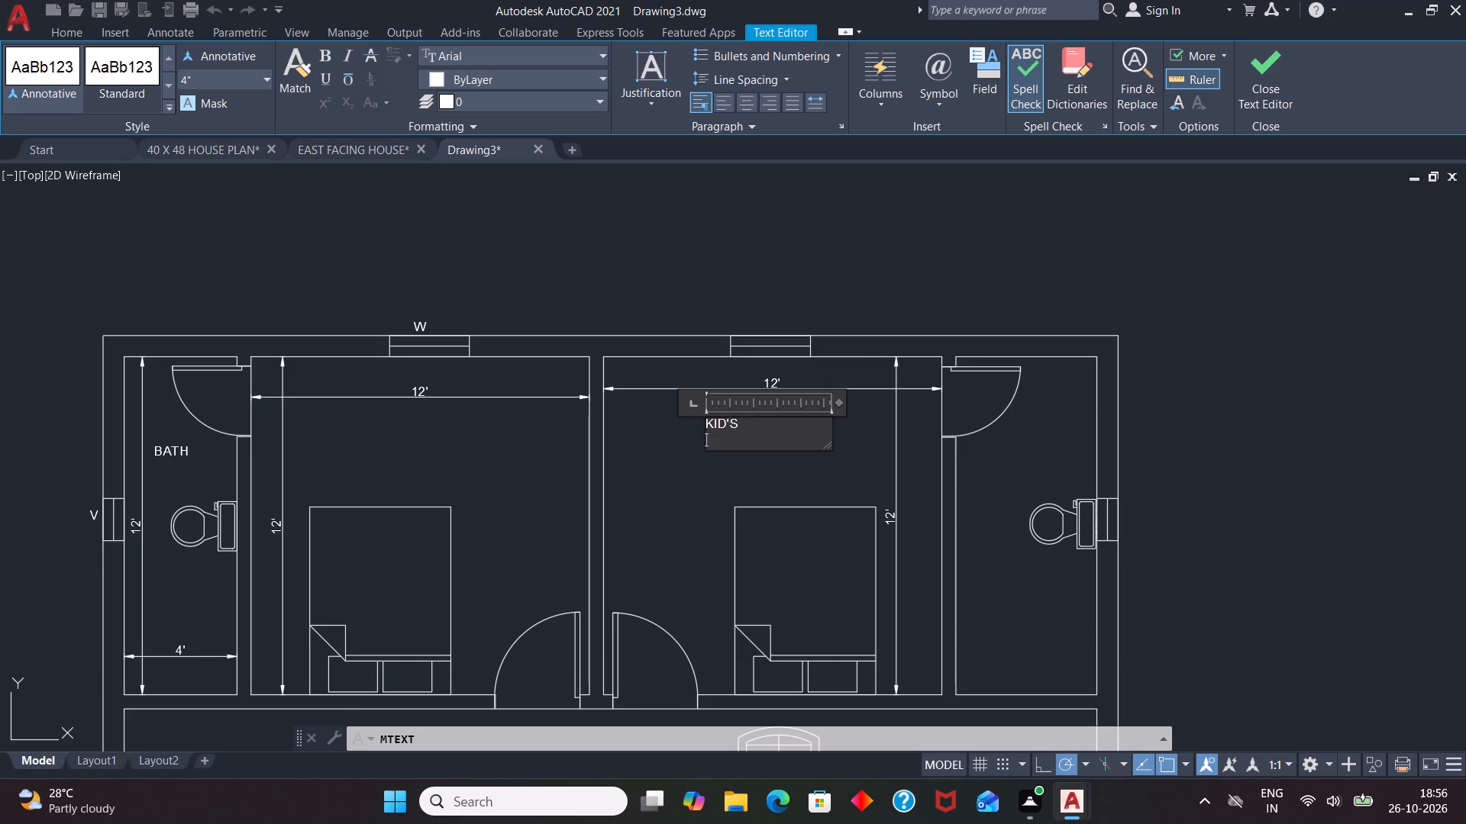
text(BEDROOM)
click(719, 550)
Move the KID'S BEDROOM label slightly right and down, closer to the bed.
click(720, 426)
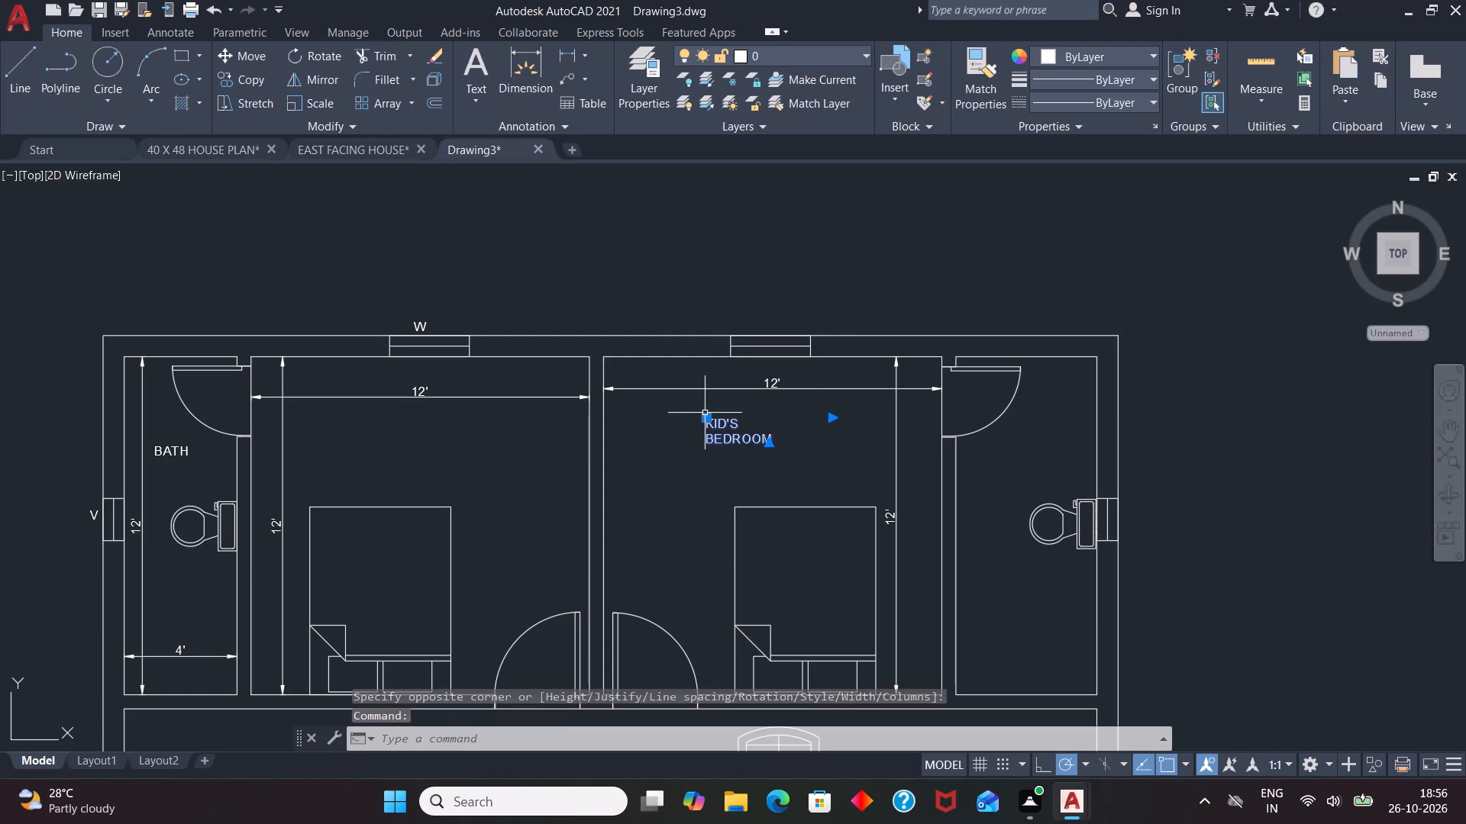
click(706, 416)
click(724, 430)
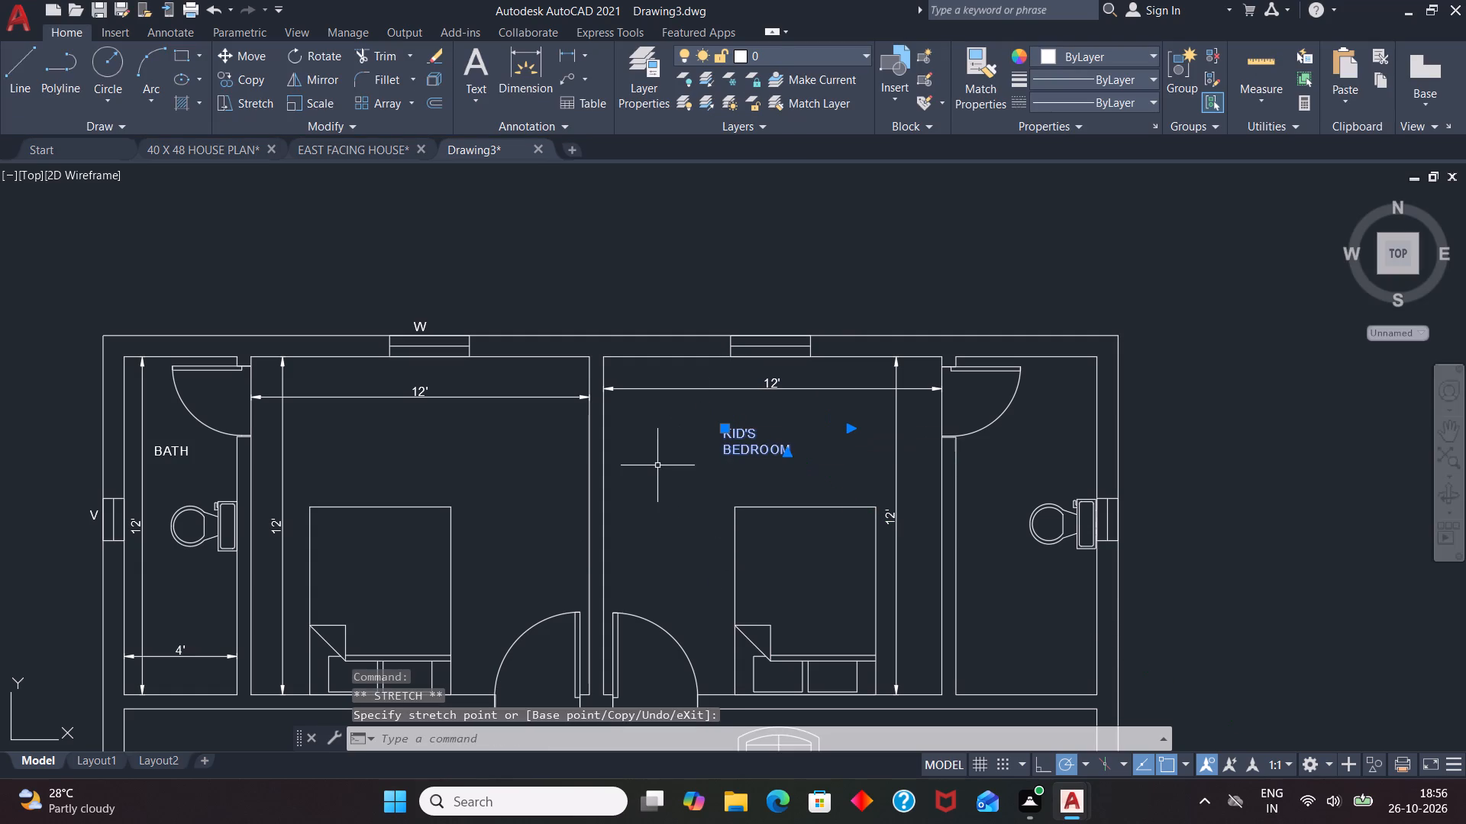
key(Escape)
Add a two-line multiline text label MASTER BEDROOM with 4" text height above the bed in the upper-left bedroom.
key(t)
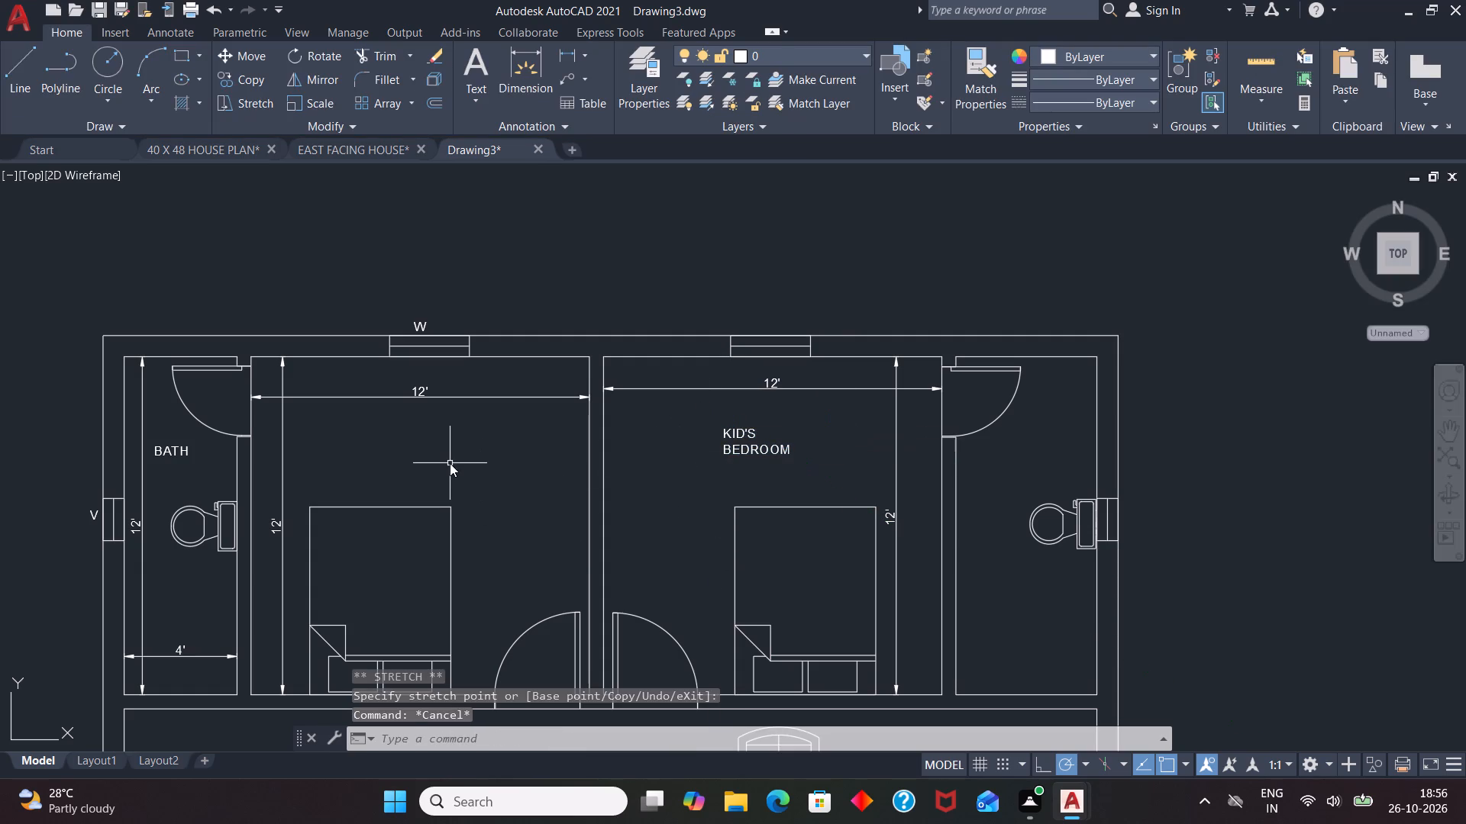
key(Return)
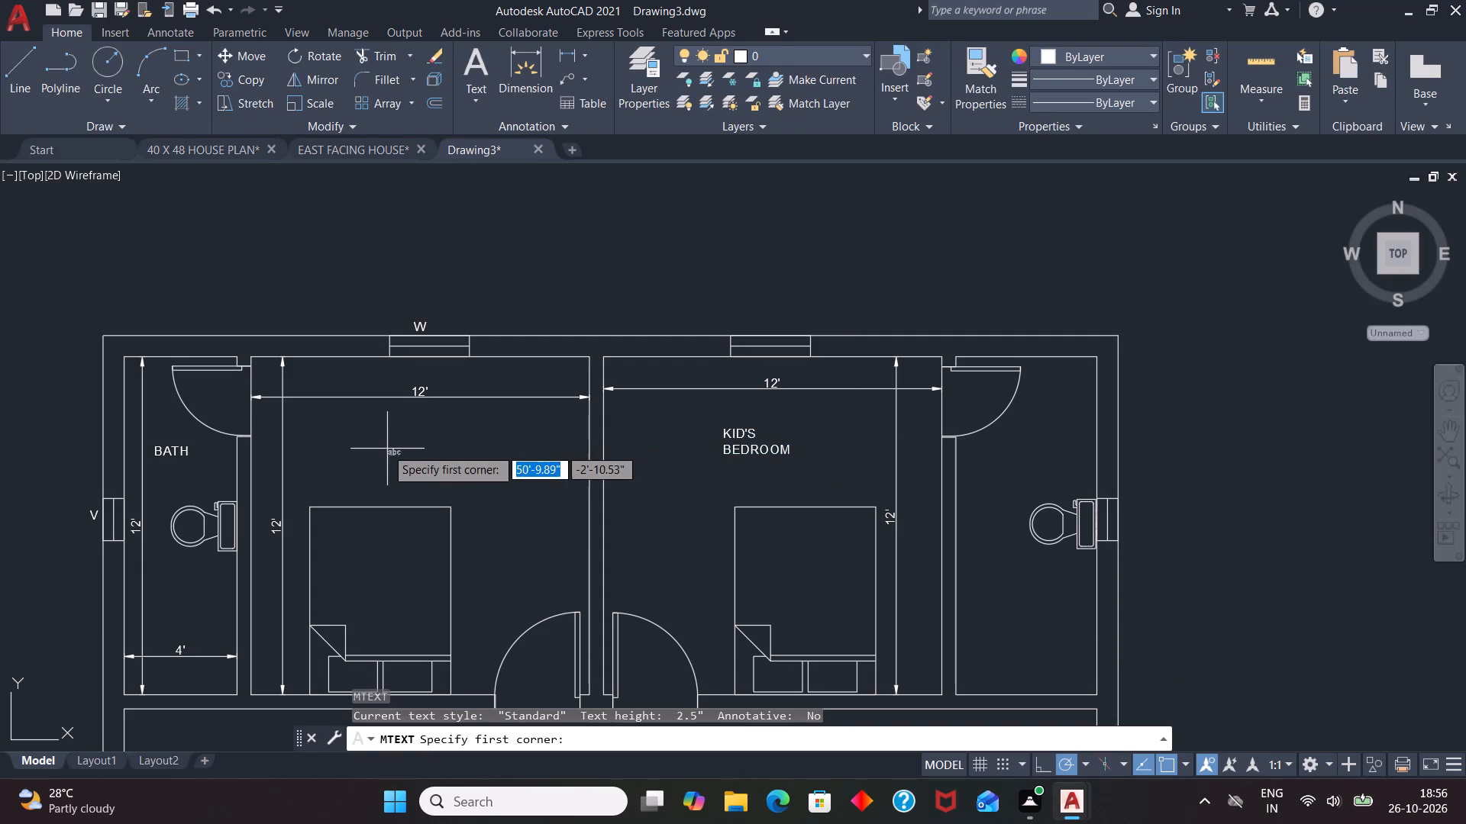
click(354, 428)
click(486, 467)
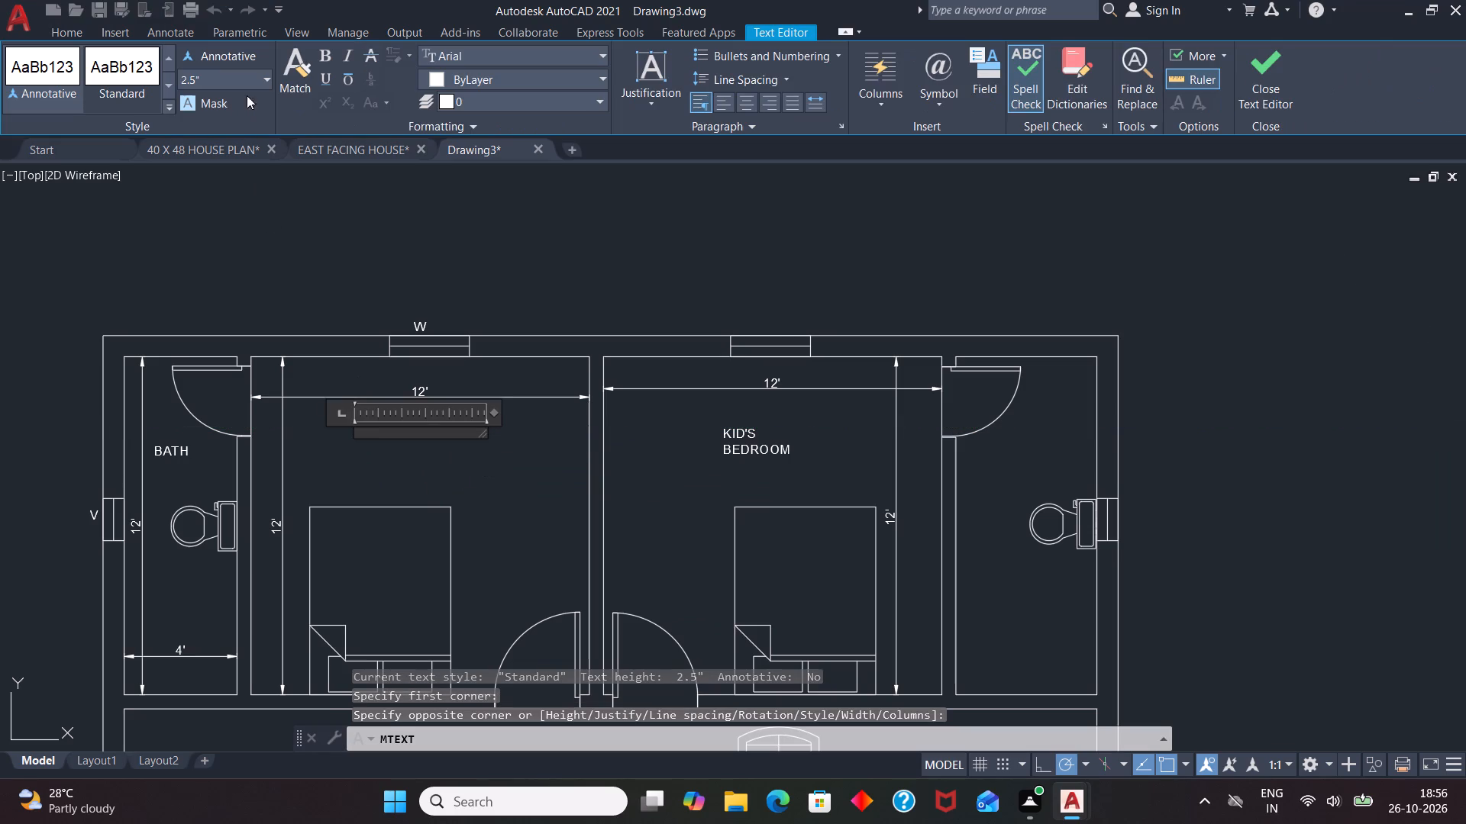
click(231, 78)
key(BackSpace)
text(4")
key(Return)
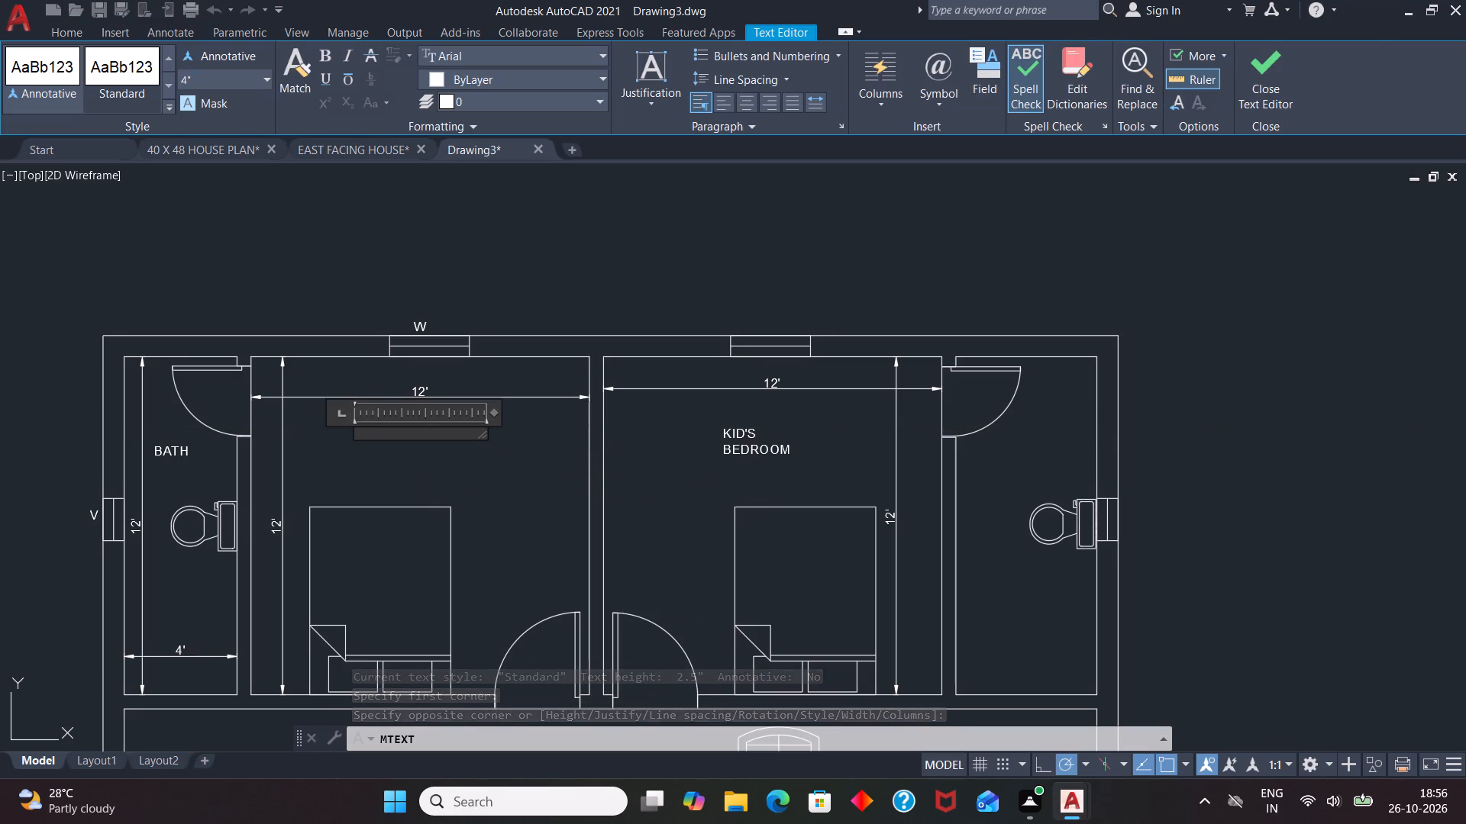
text(MASTER)
key(Return)
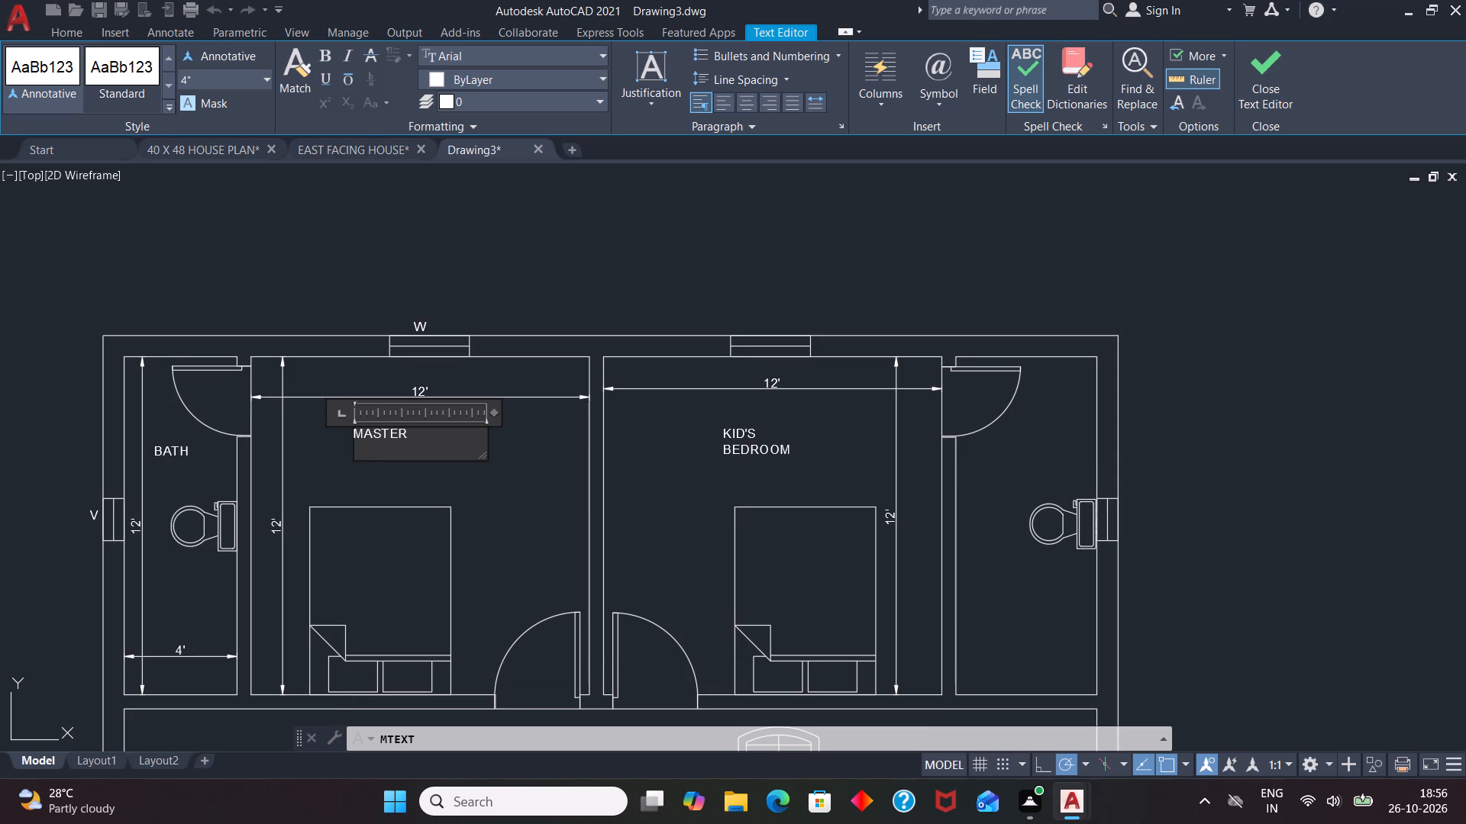
text(BEDROOM)
click(469, 515)
Add a multiline text label BATH with 4" text height in the right bathroom, between the door swing and the toilet.
scroll(662, 357, down, 1)
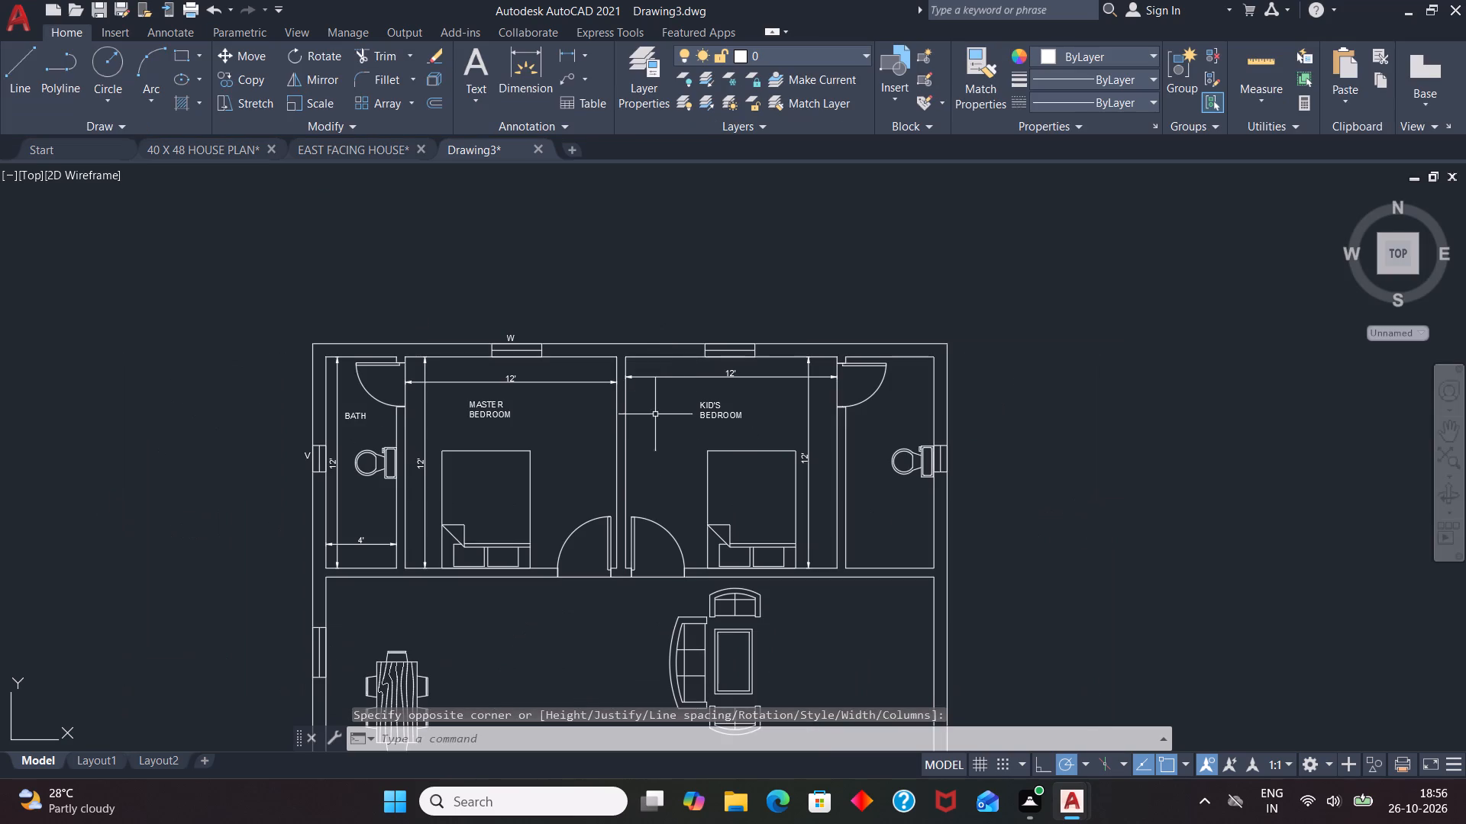
scroll(943, 452, up, 1)
key(t)
key(Return)
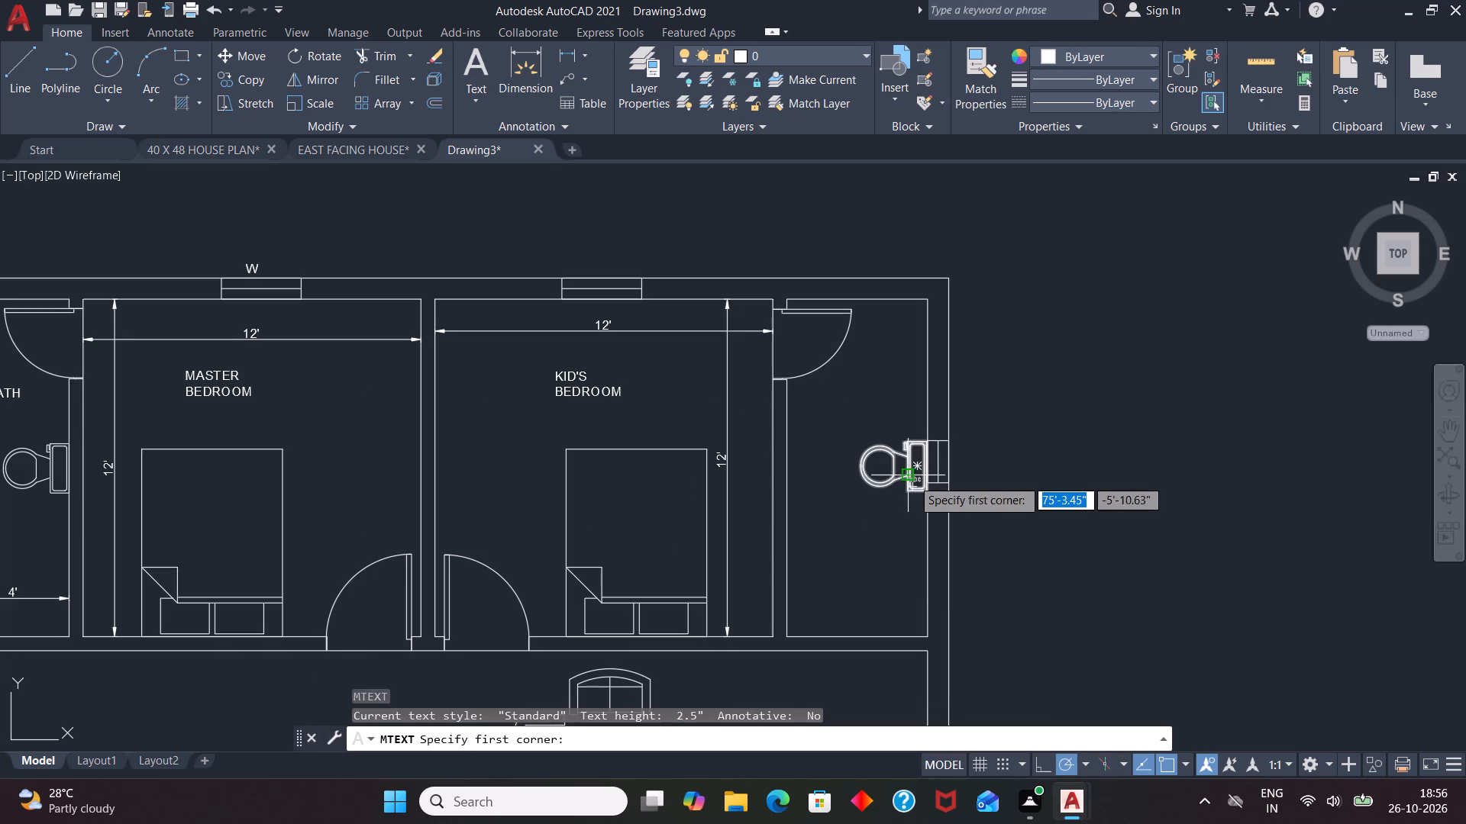
scroll(872, 407, up, 2)
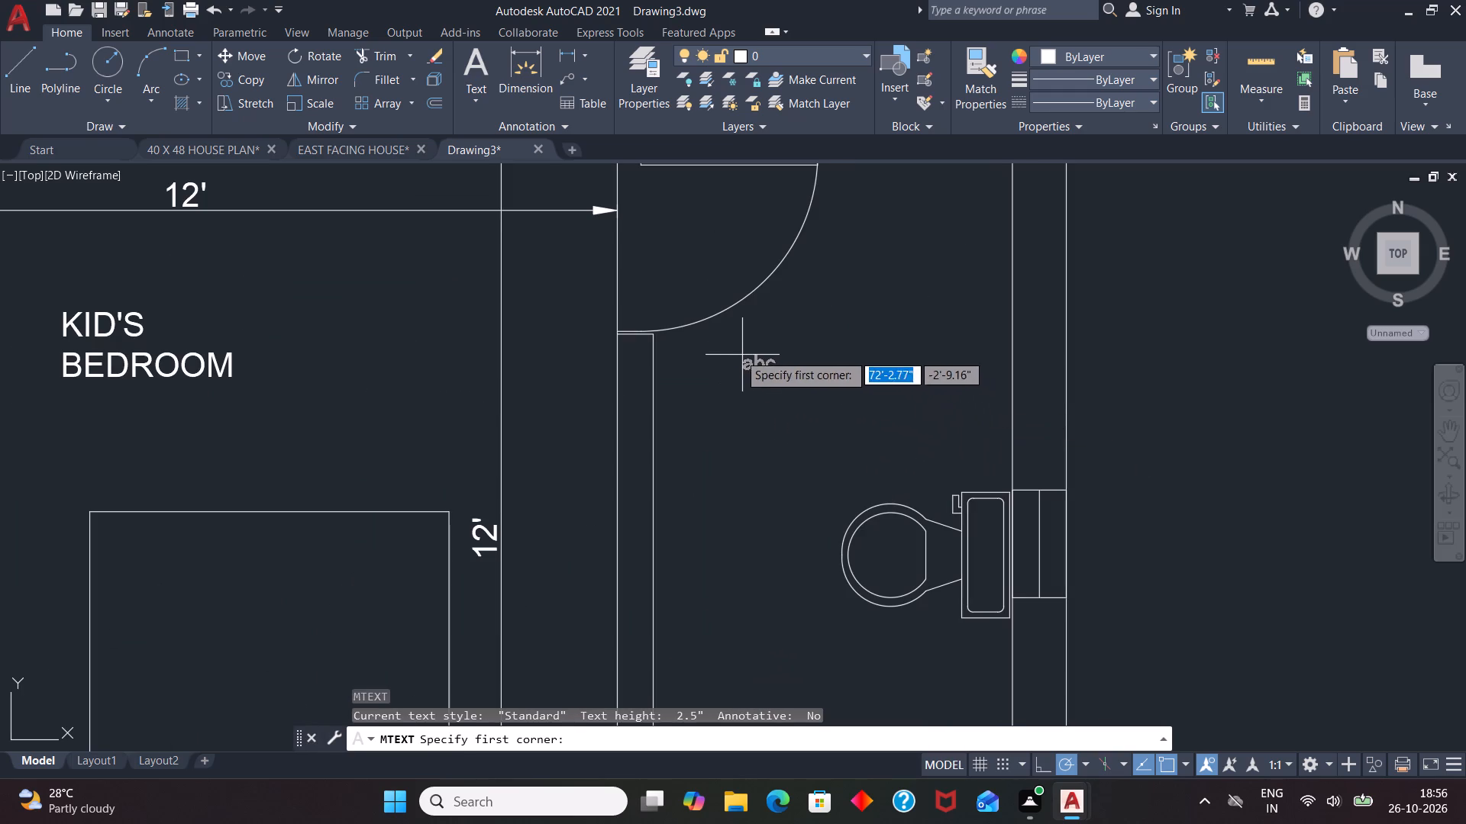
click(722, 349)
click(934, 409)
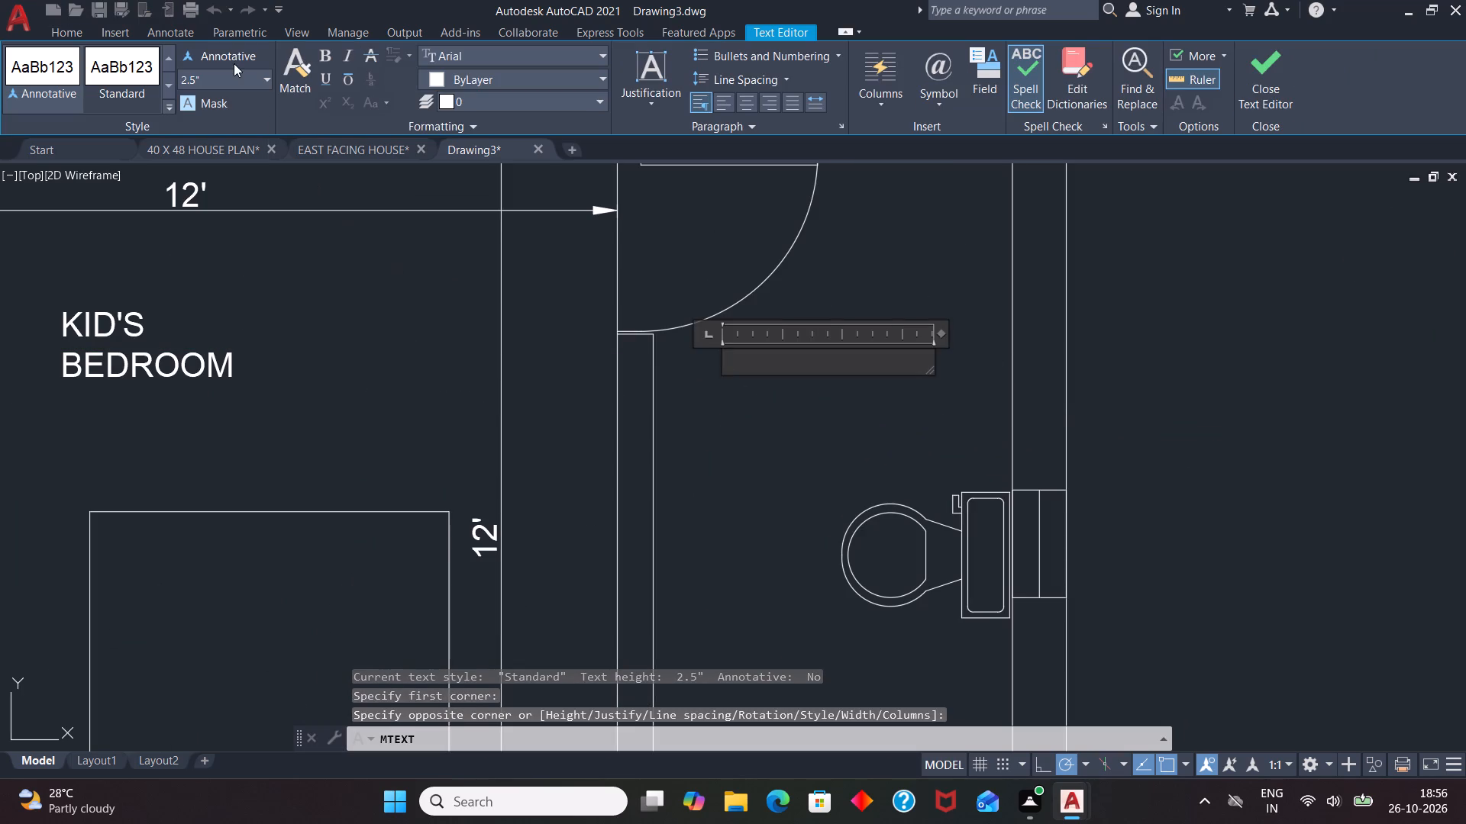
click(228, 83)
key(BackSpace)
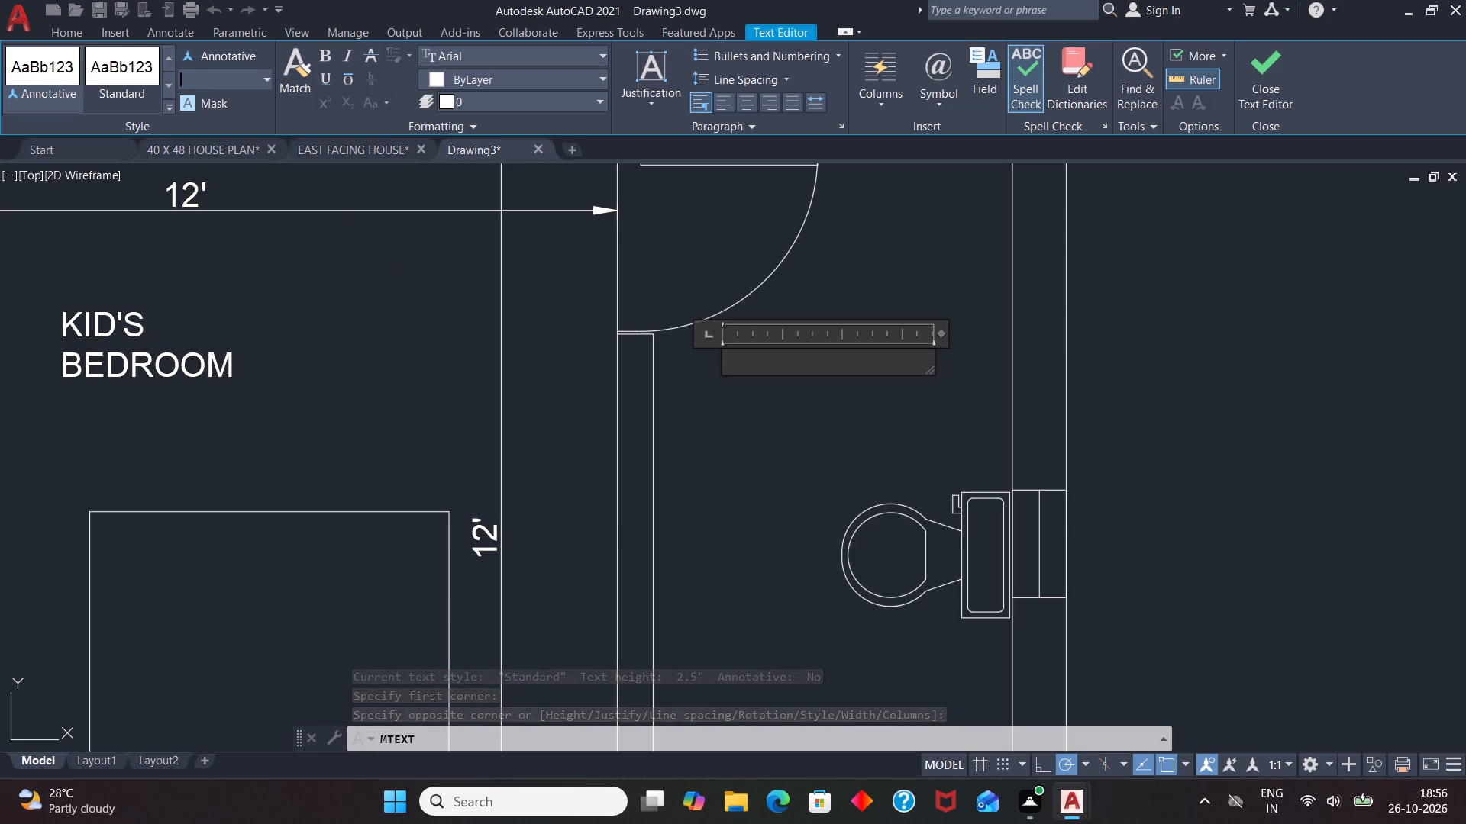
key(4)
key(Return)
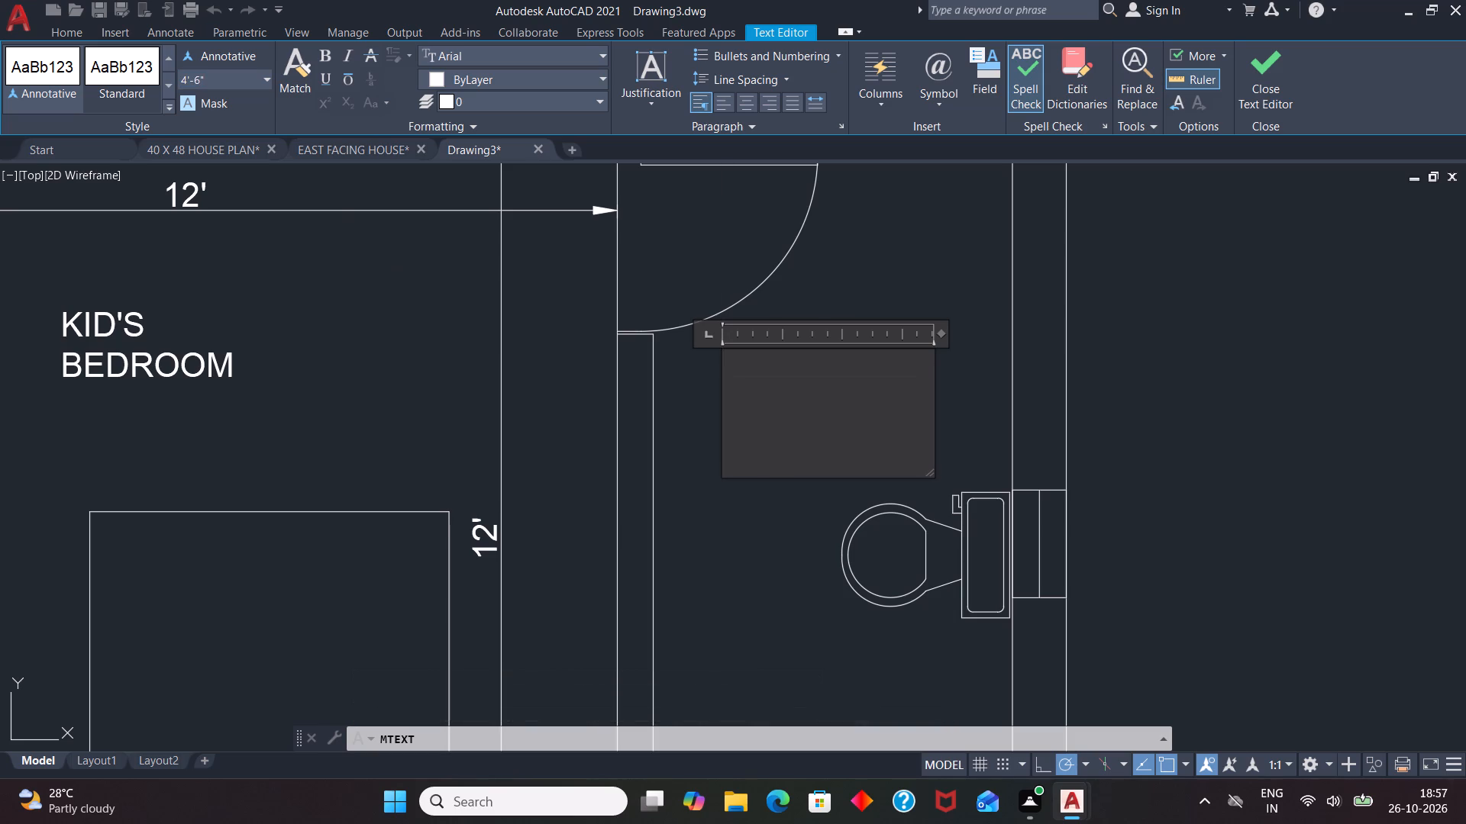
click(228, 82)
key(BackSpace)
key(4)
key(shift+quotedbl)
key(shift+Return)
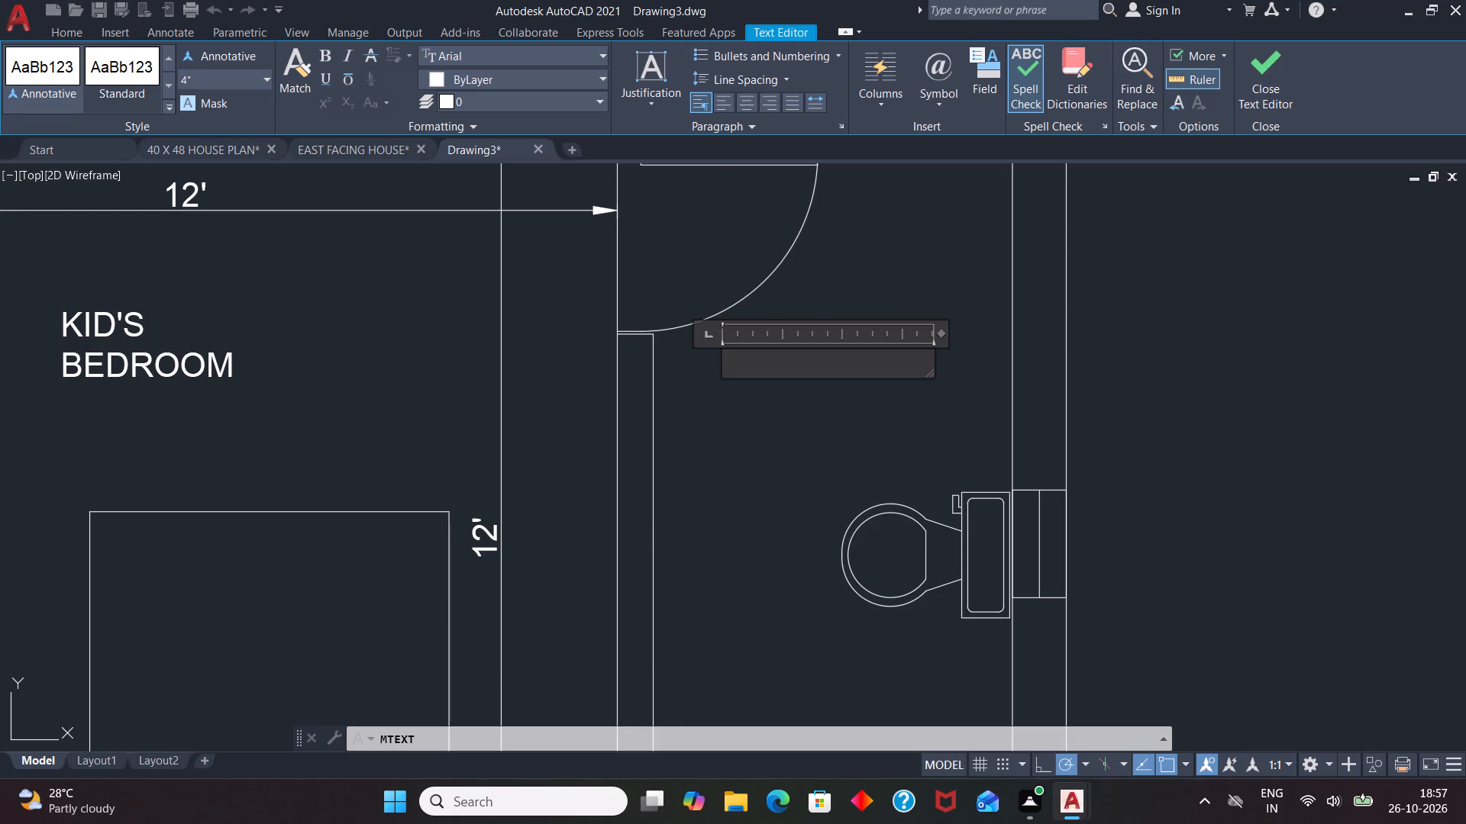
text(BATH)
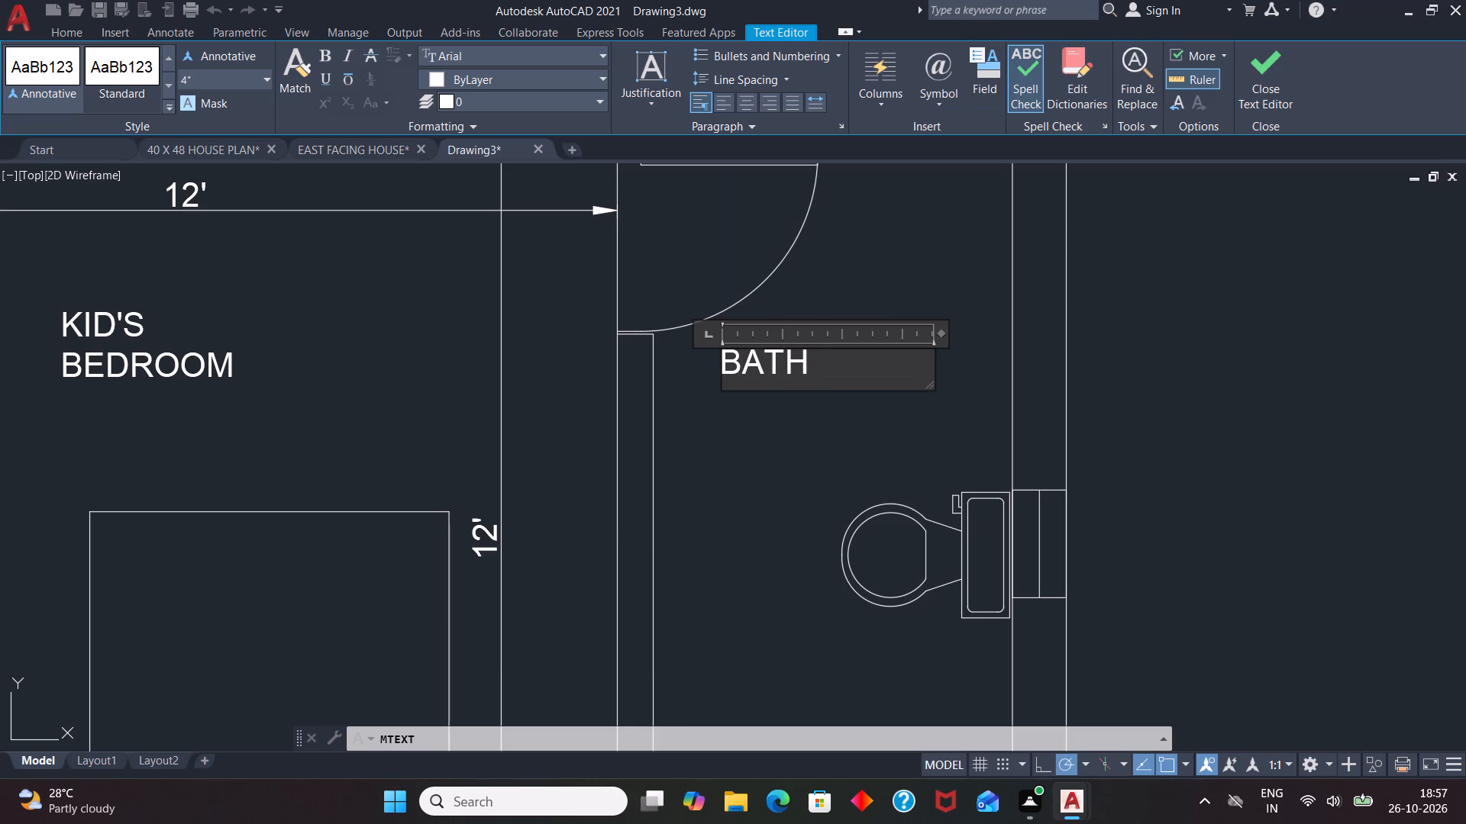
click(799, 543)
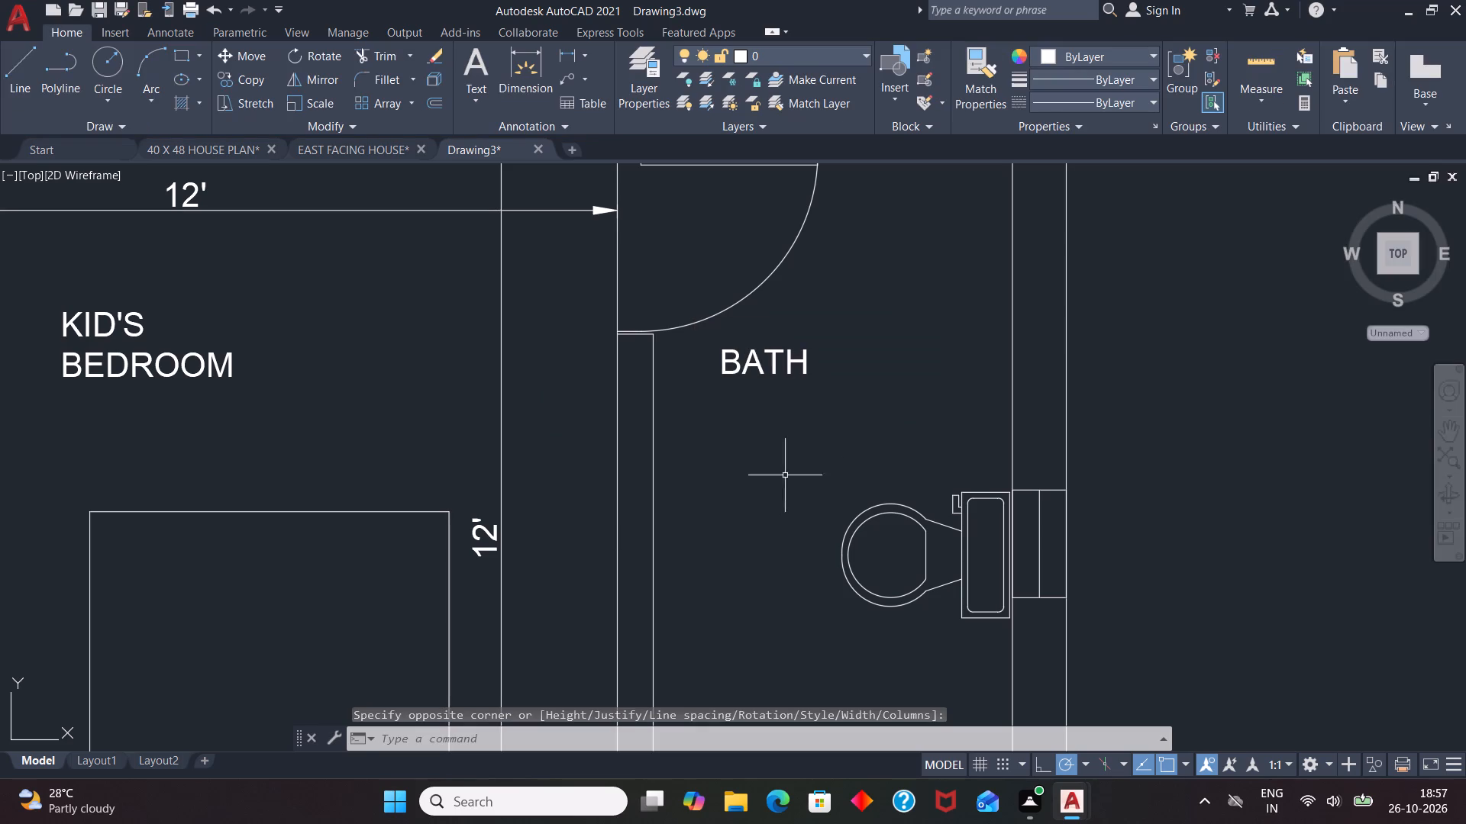
Move the right bathroom's BATH label horizontally to the right, toward the middle of the room.
click(777, 365)
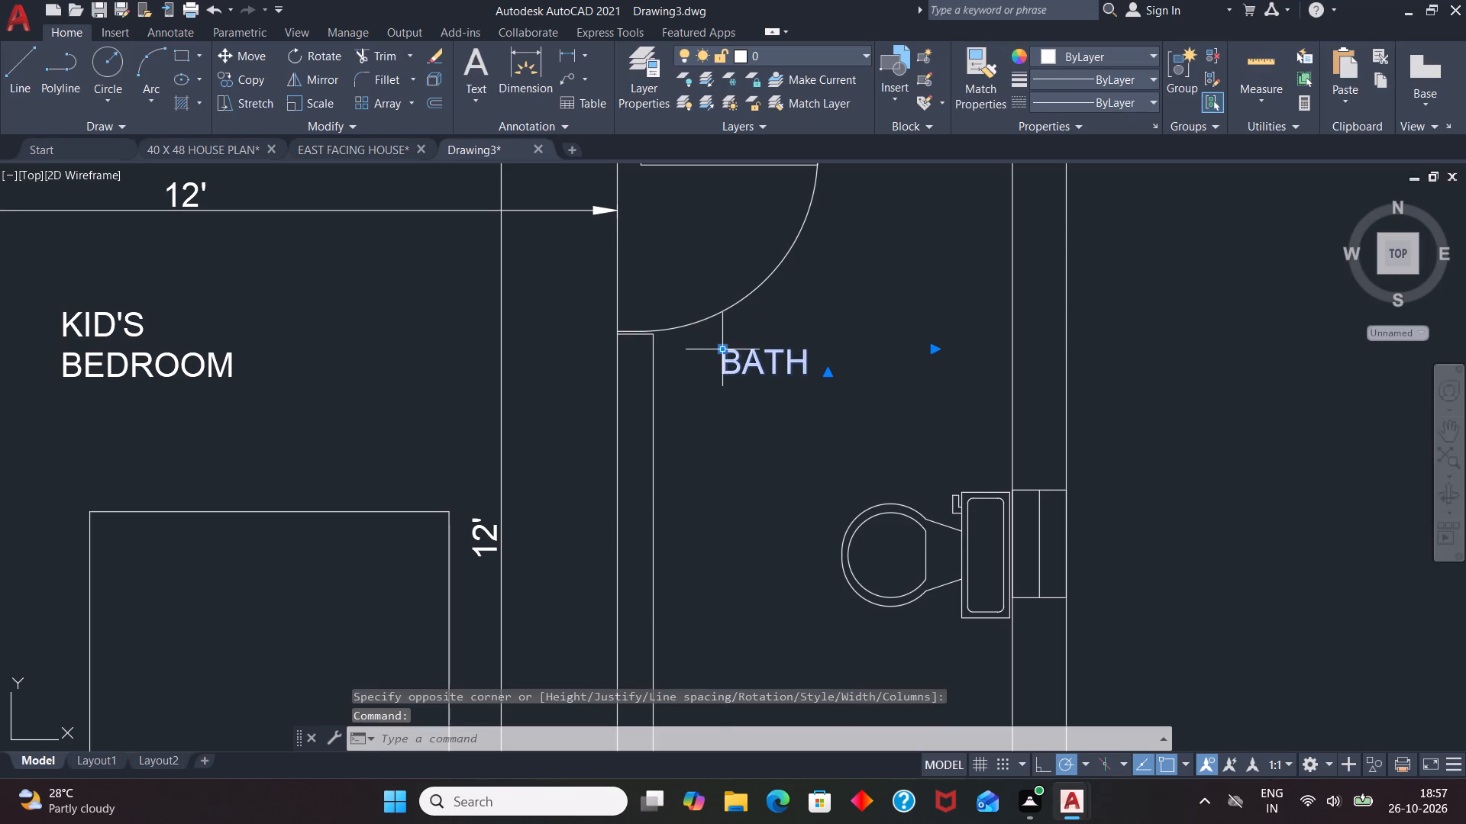
click(722, 348)
click(791, 349)
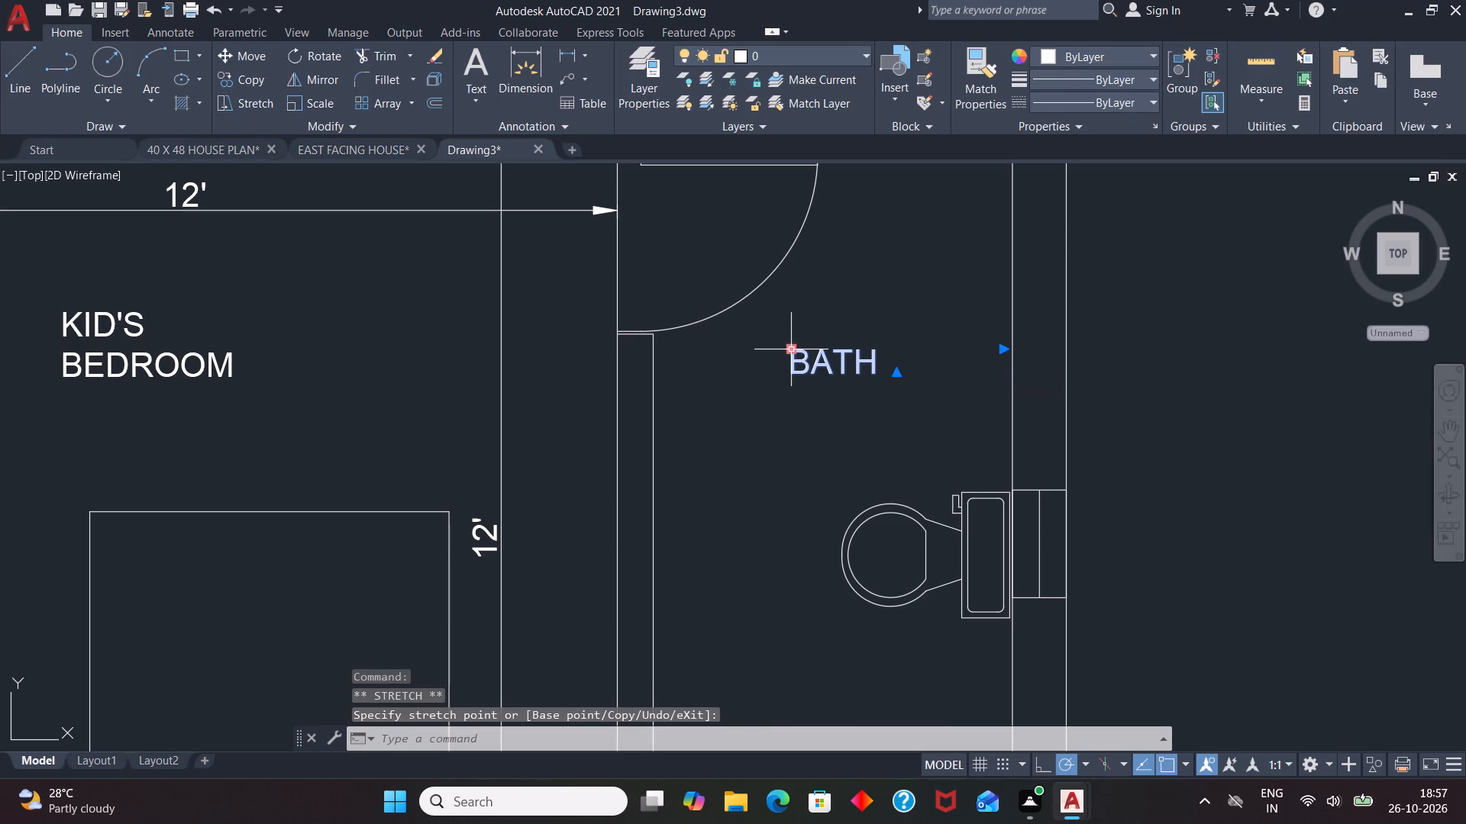
key(Escape)
Add a horizontal linear dimension for the right bathroom's inside width, placed inside the room just above its lower wall.
scroll(768, 409, down, 2)
text(DLI)
key(Return)
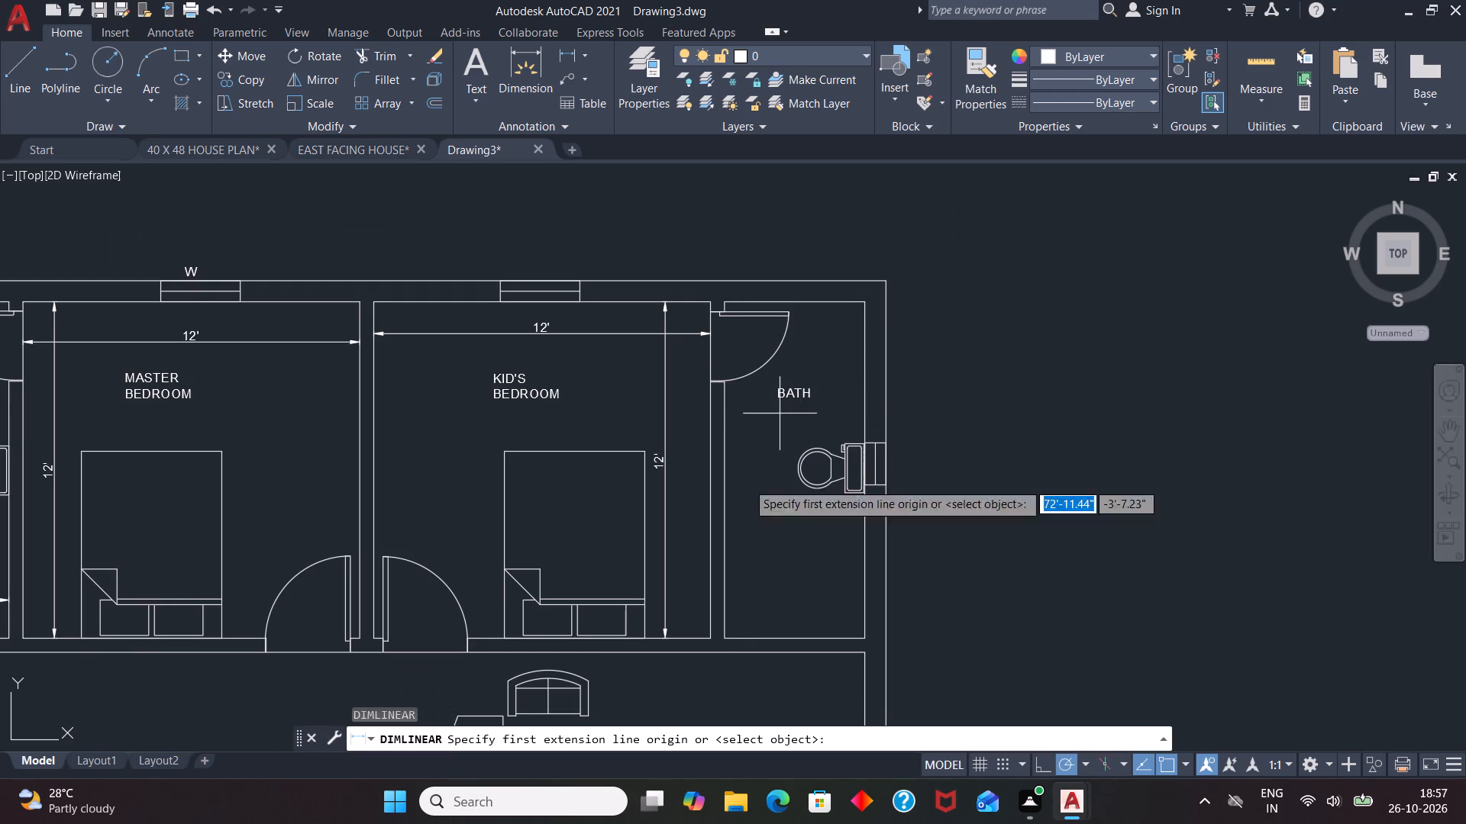
click(730, 641)
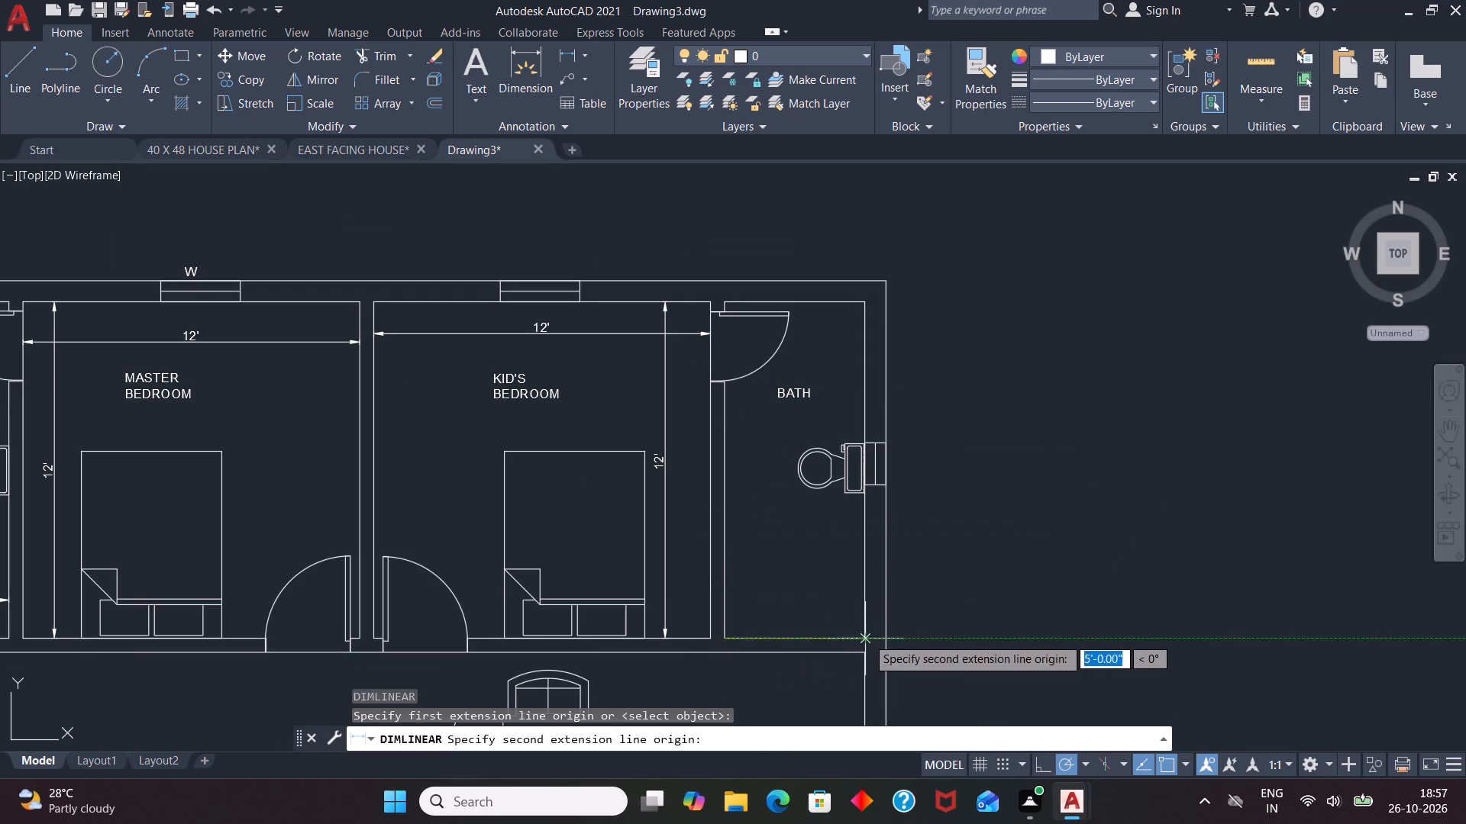
click(867, 637)
click(869, 591)
Add a vertical linear dimension for the right bathroom's inside length, measured along the outer wall and placed left of the toilet.
key(space)
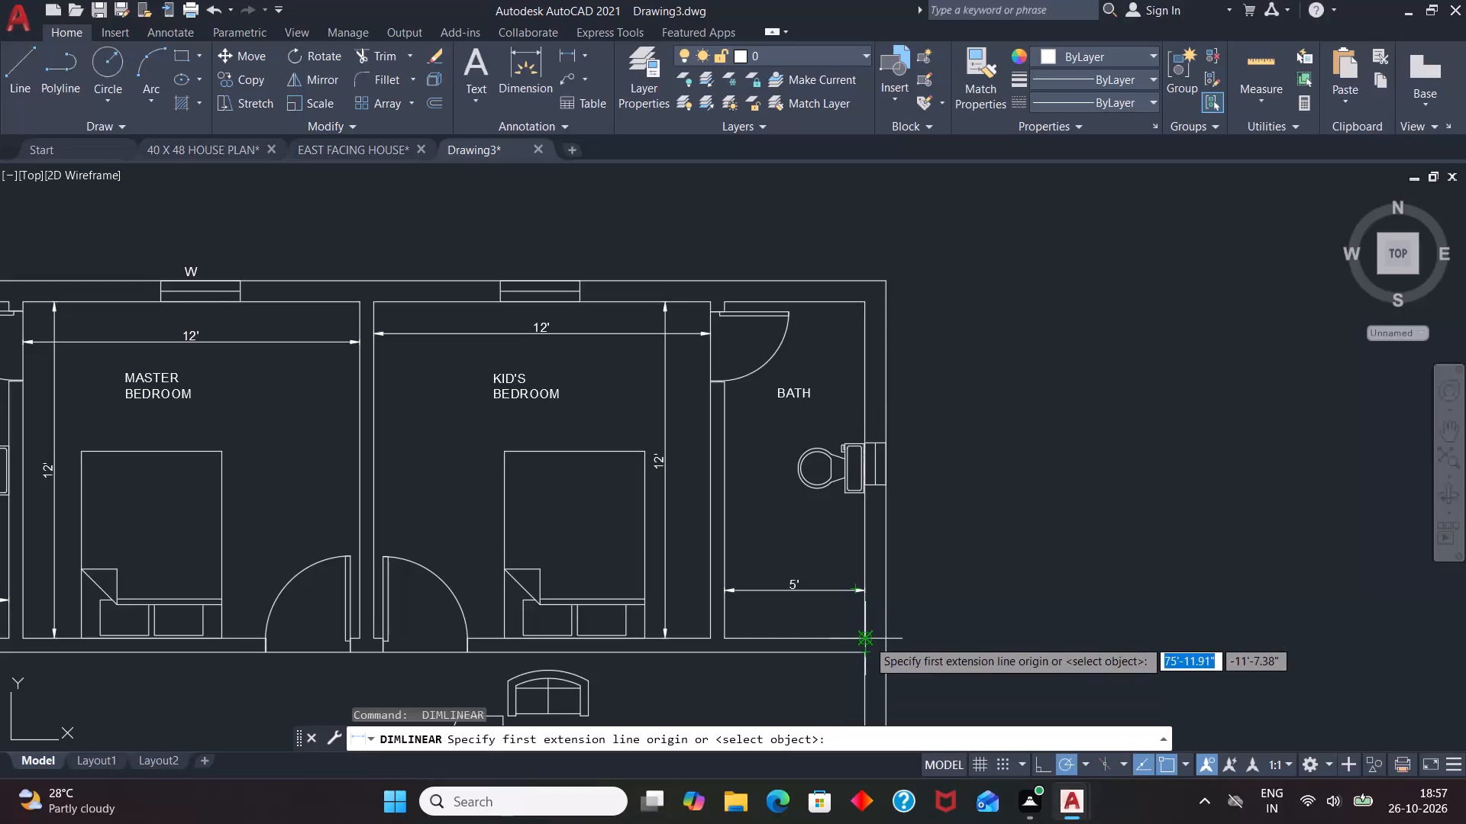
click(867, 639)
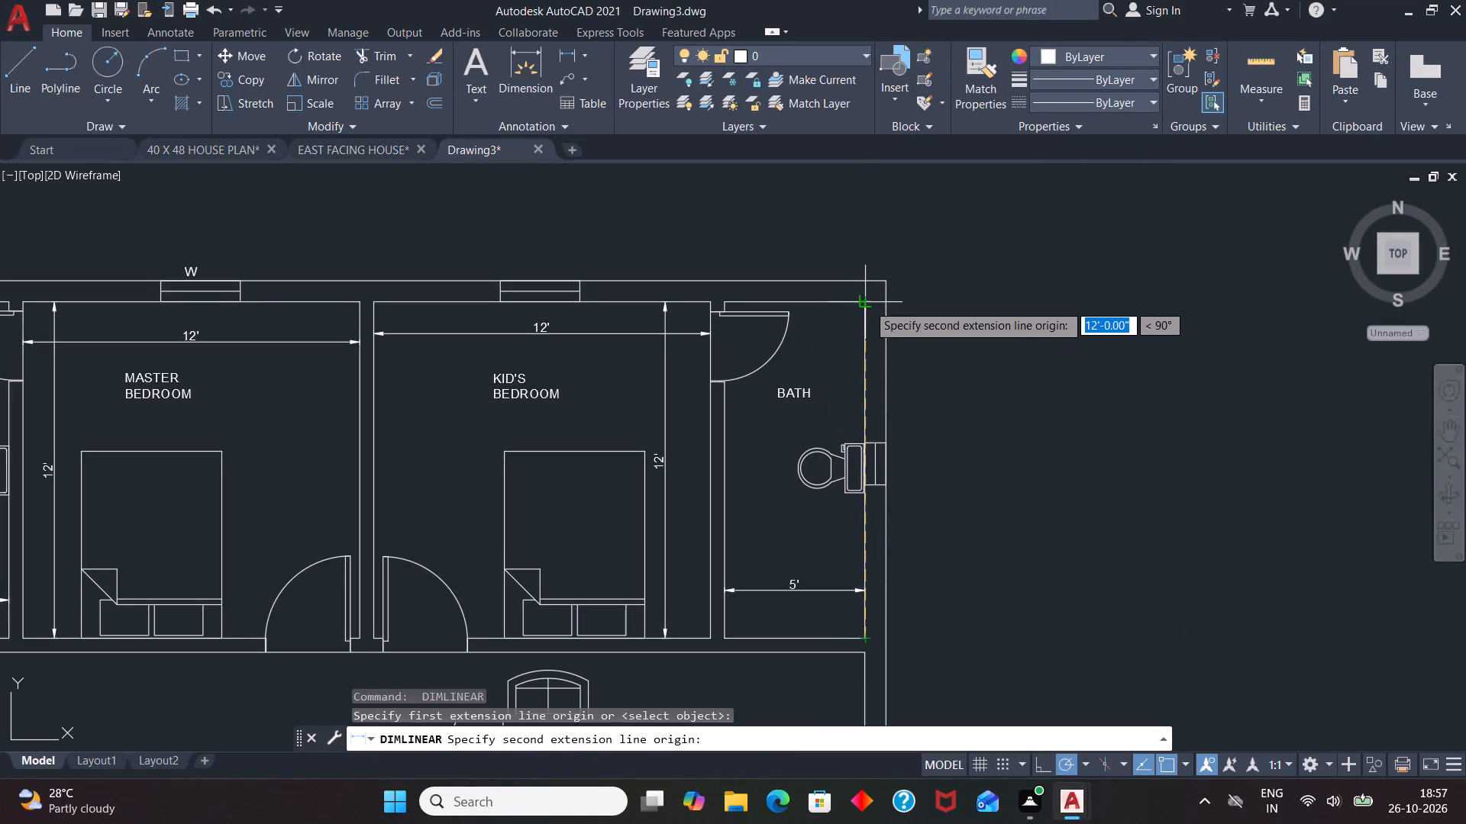
click(867, 304)
click(796, 339)
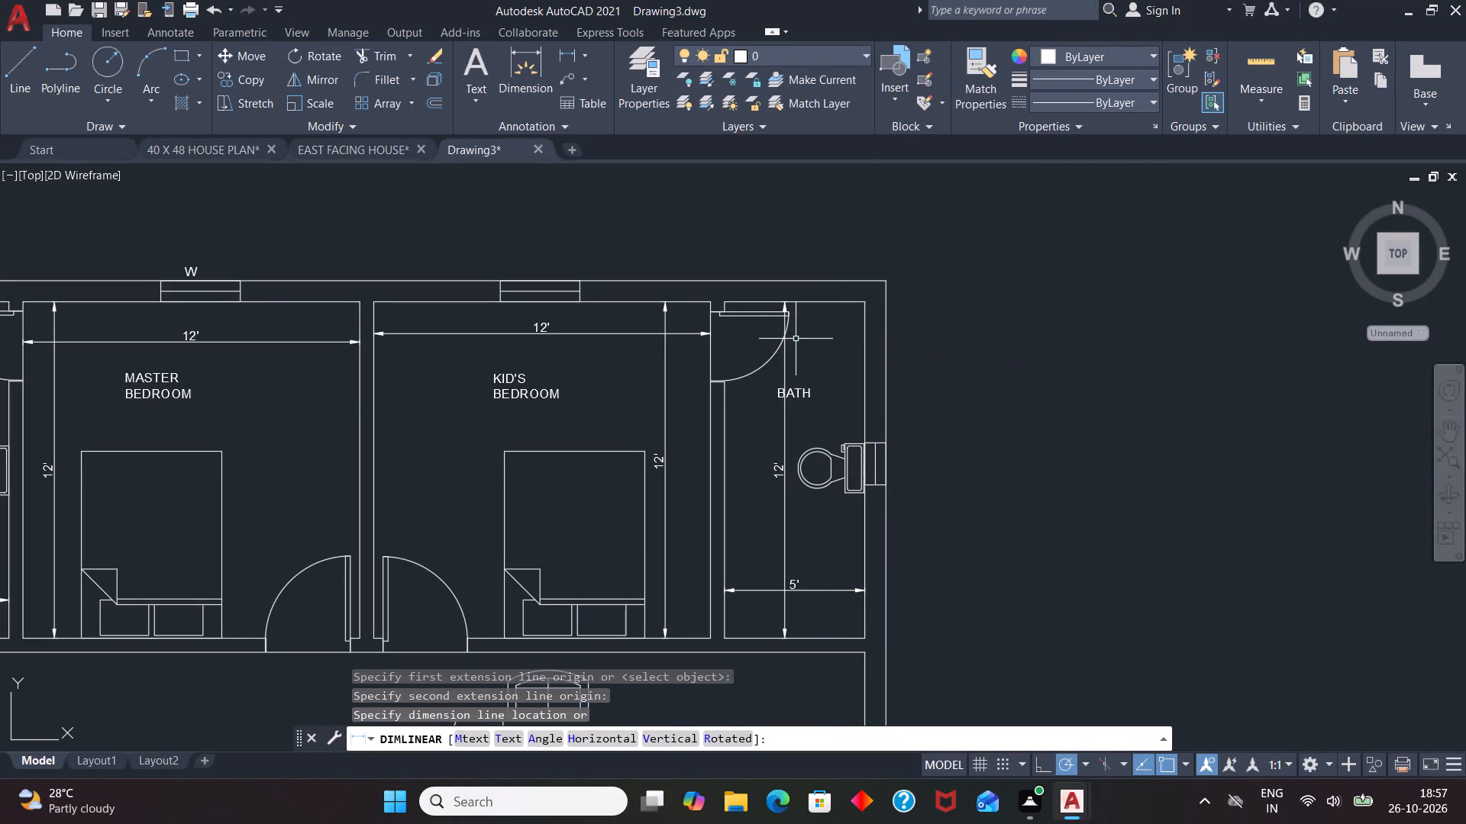
Move the right bathroom's BATH label slightly right and up, clear of the vertical dimension line.
scroll(835, 323, down, 1)
click(812, 369)
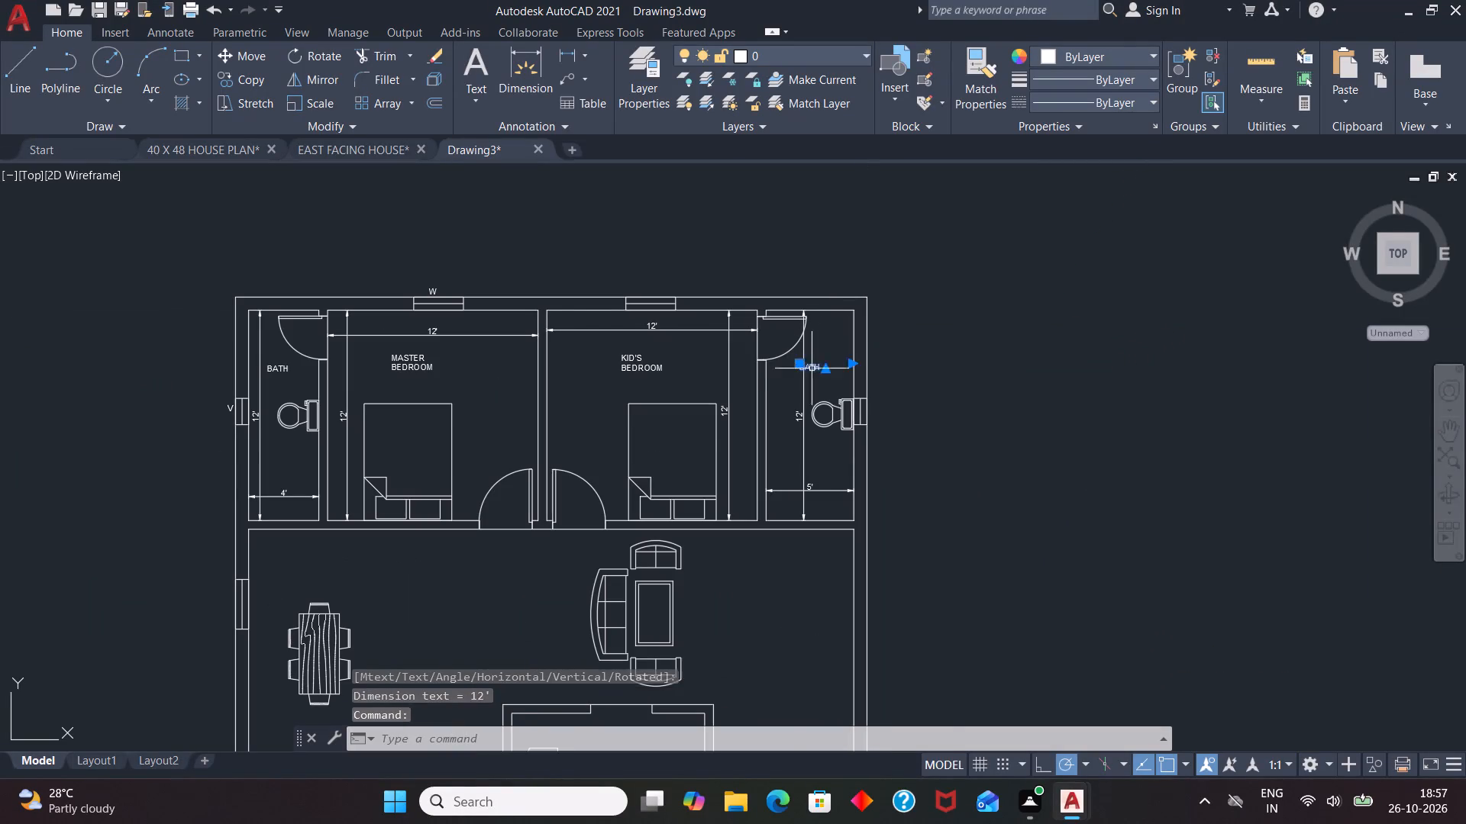
scroll(812, 364, up, 2)
click(780, 365)
click(812, 350)
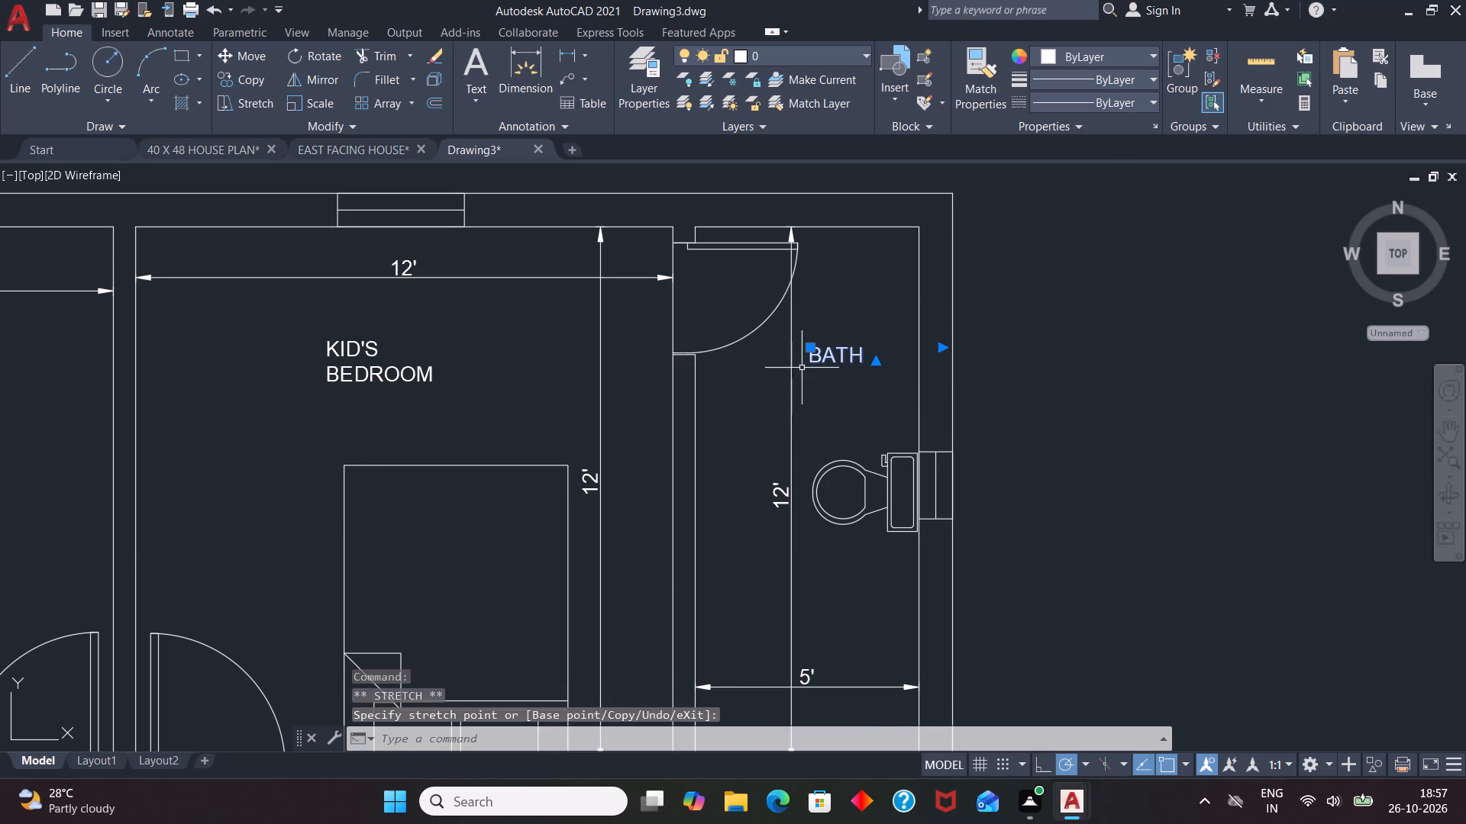
key(Escape)
Add a multiline text label reading GREAT ROOM, 4" high, to the right of the upper sofa set's coffee table.
scroll(877, 371, down, 1)
scroll(1096, 324, down, 2)
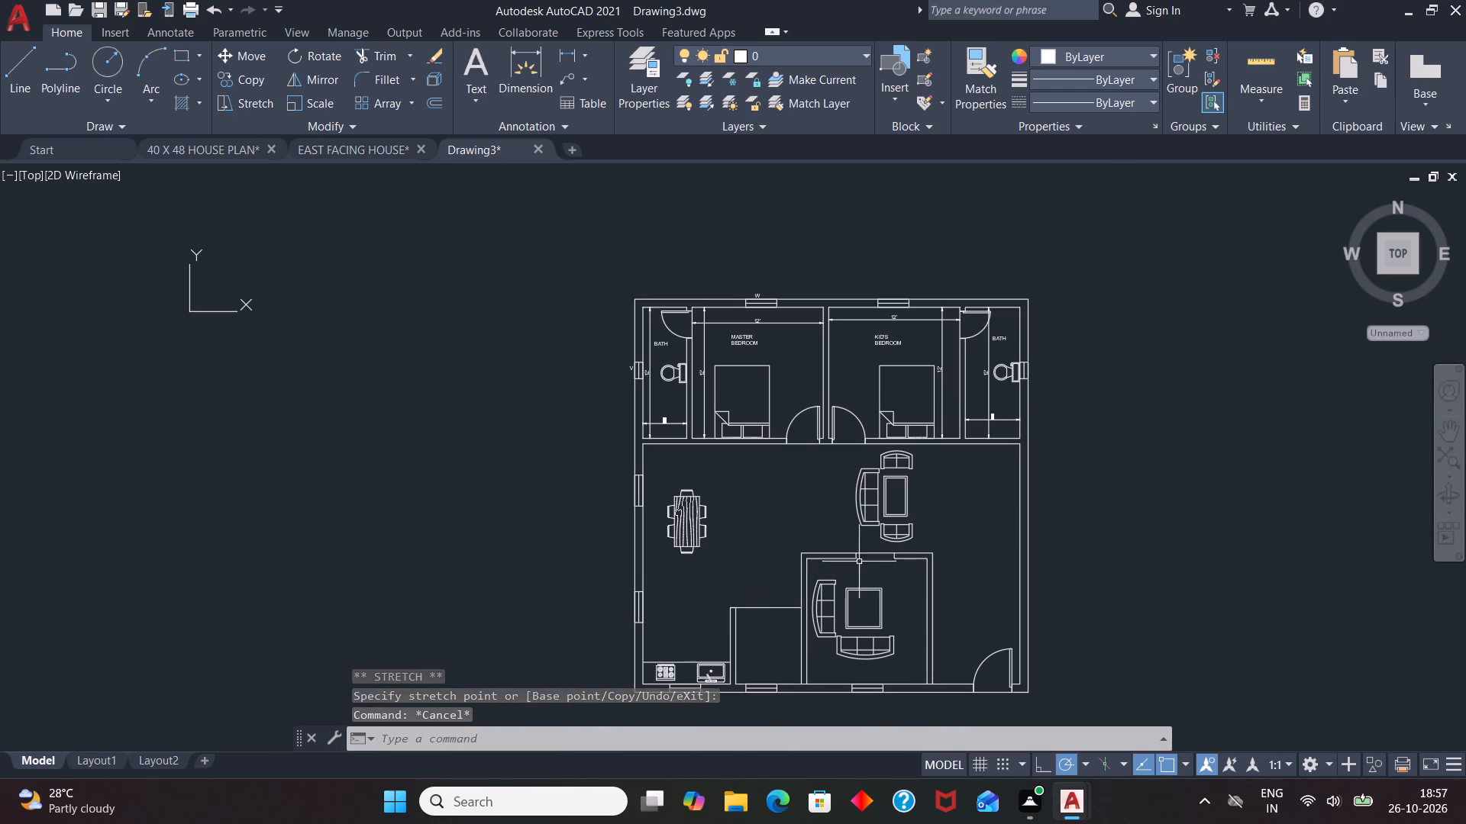
scroll(943, 523, up, 2)
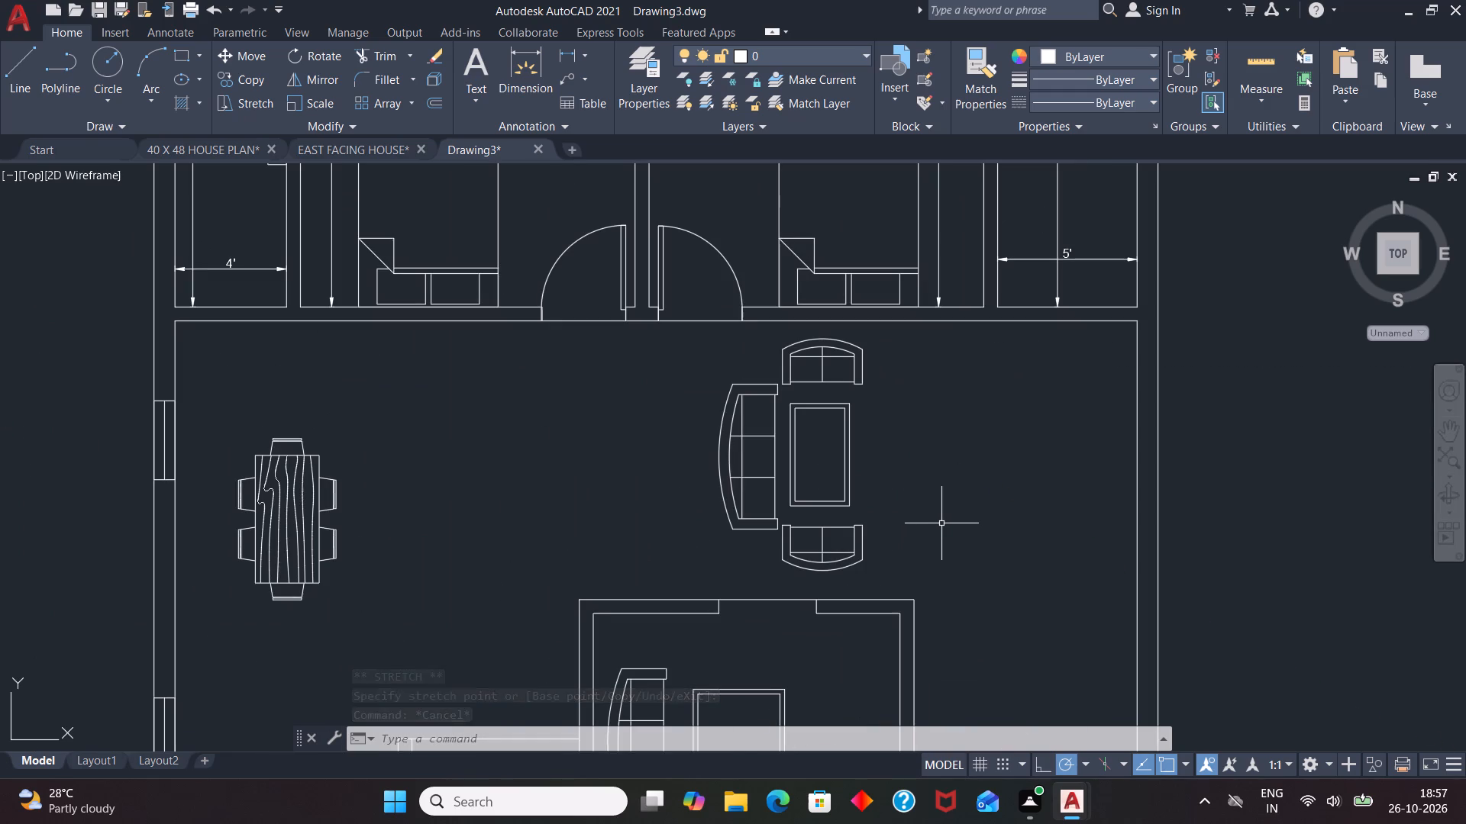
key(t)
key(Return)
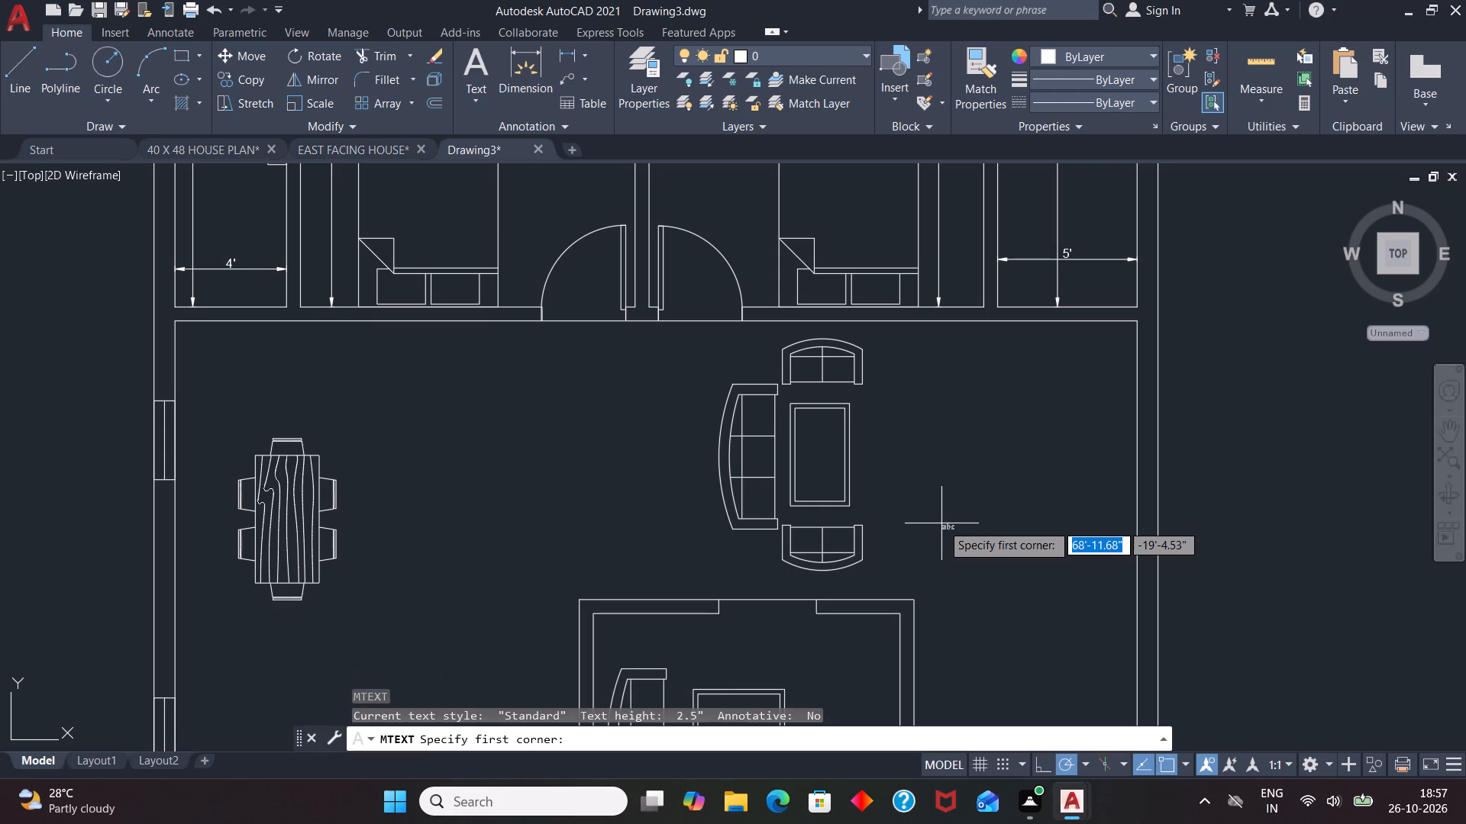
scroll(875, 435, up, 2)
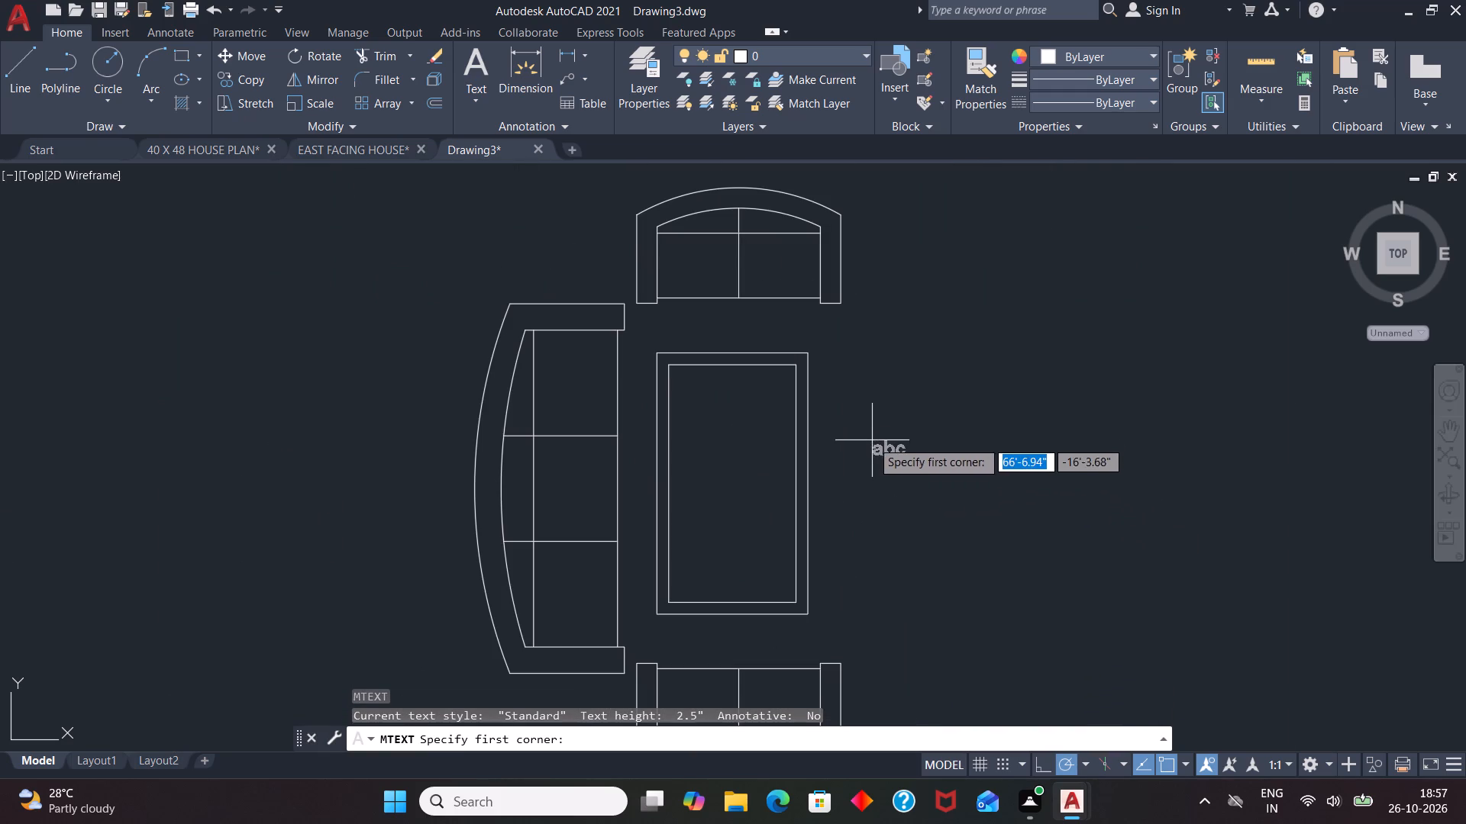
click(846, 414)
click(1090, 479)
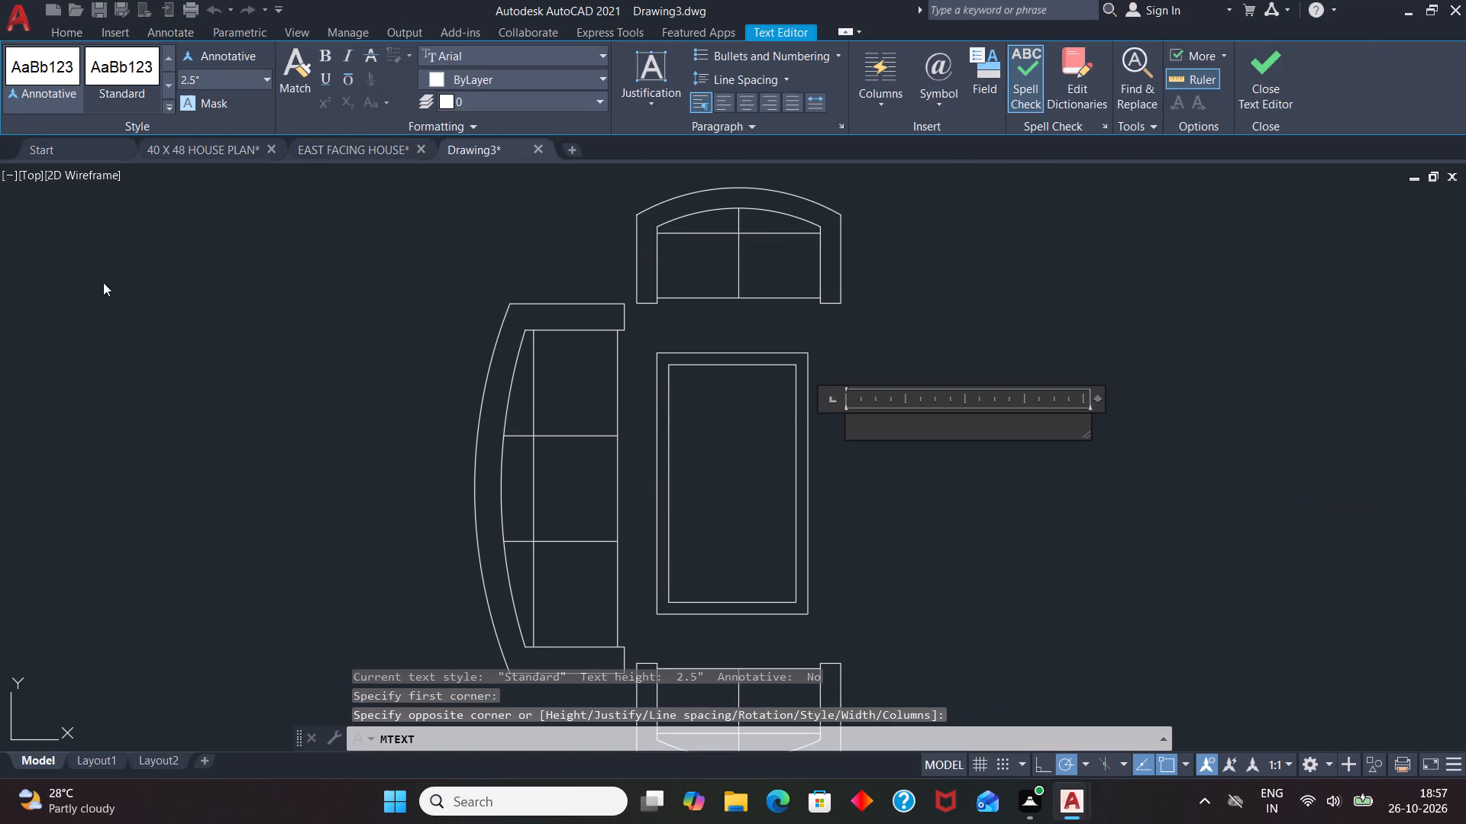
click(243, 76)
key(BackSpace)
key(4)
key(Return)
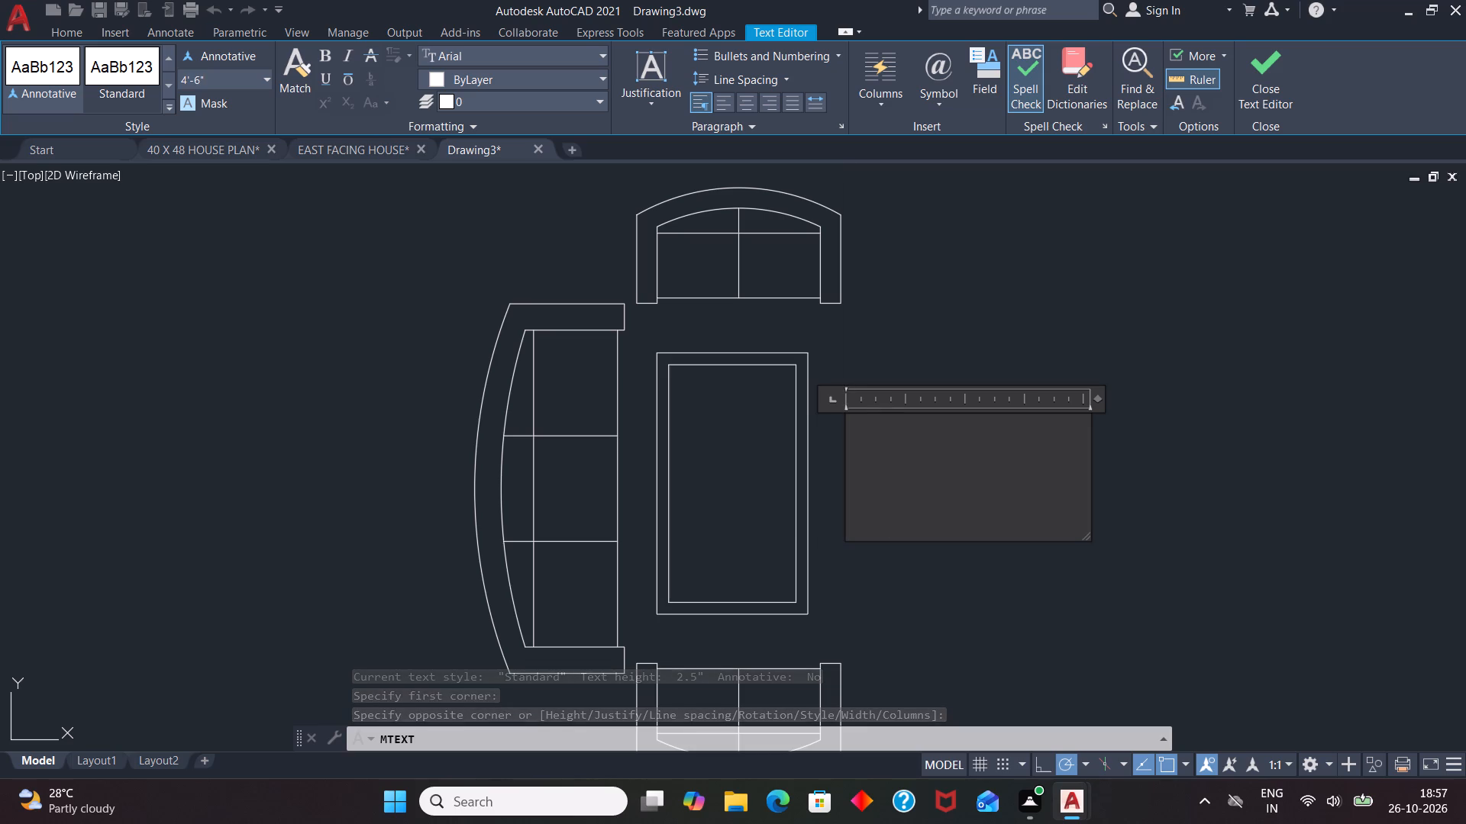
click(242, 78)
key(BackSpace)
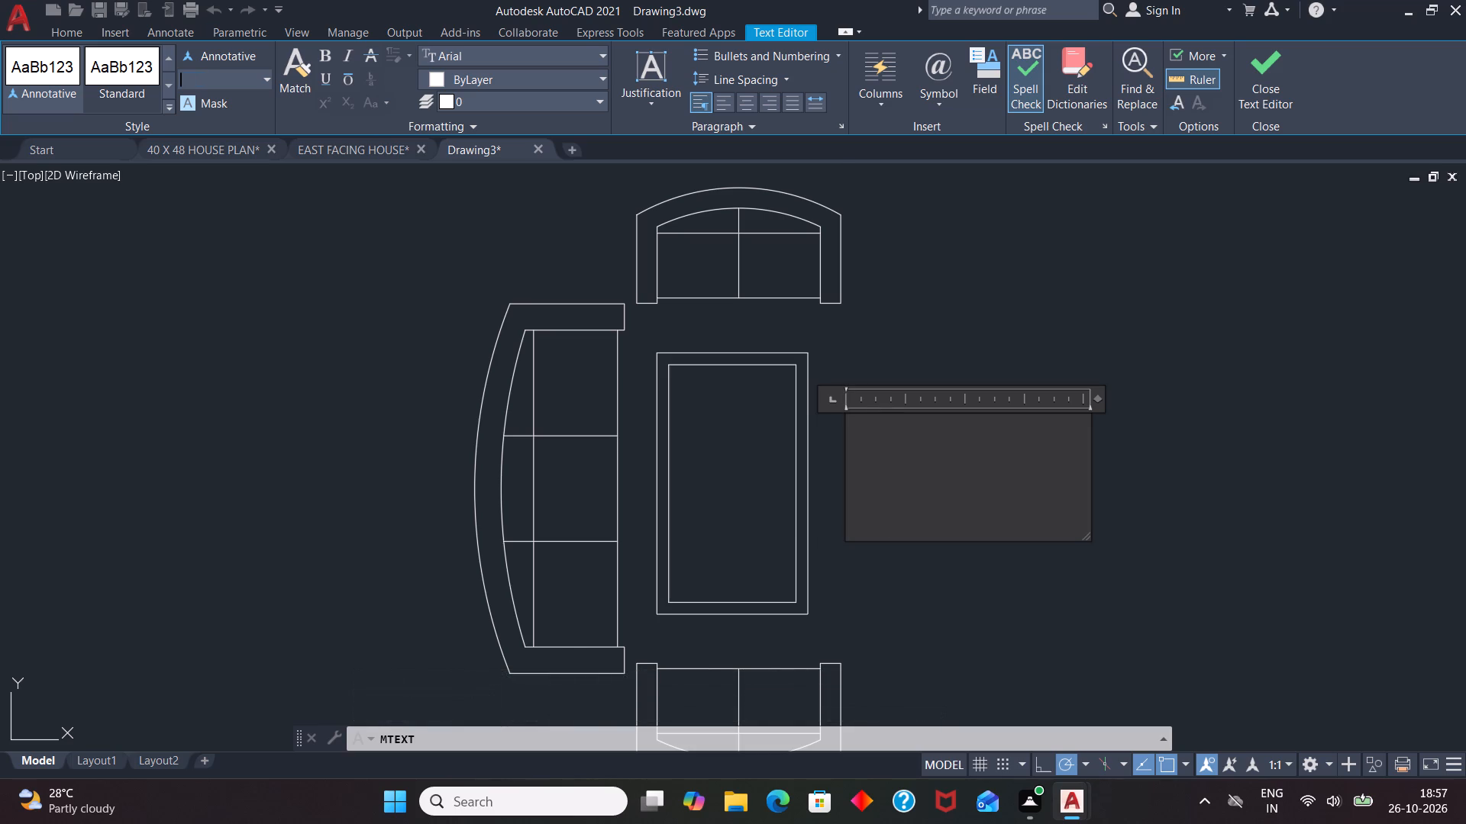
text(4")
key(Return)
key(g)
text(REAT)
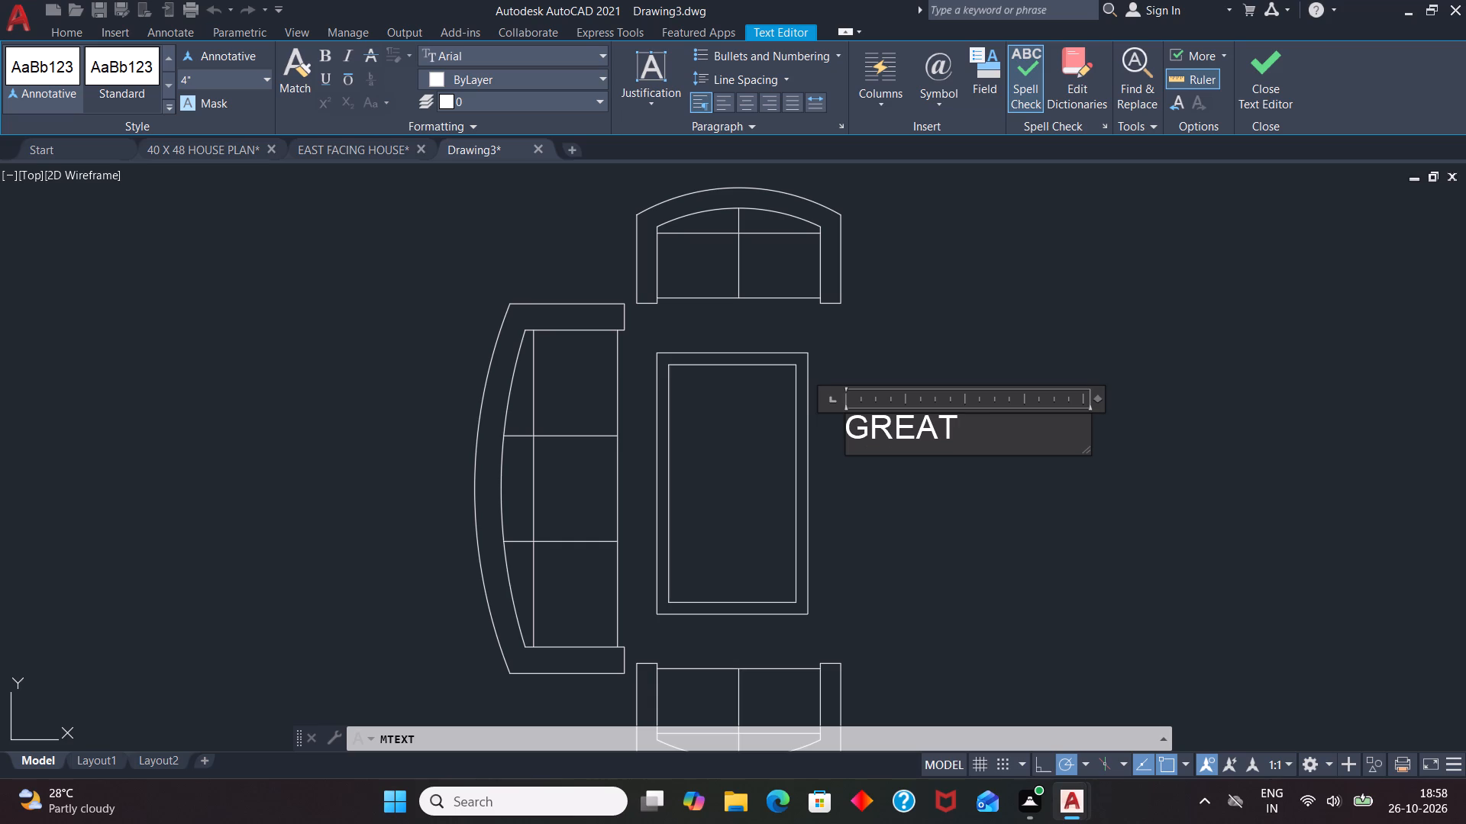
key(space)
text(ROOM)
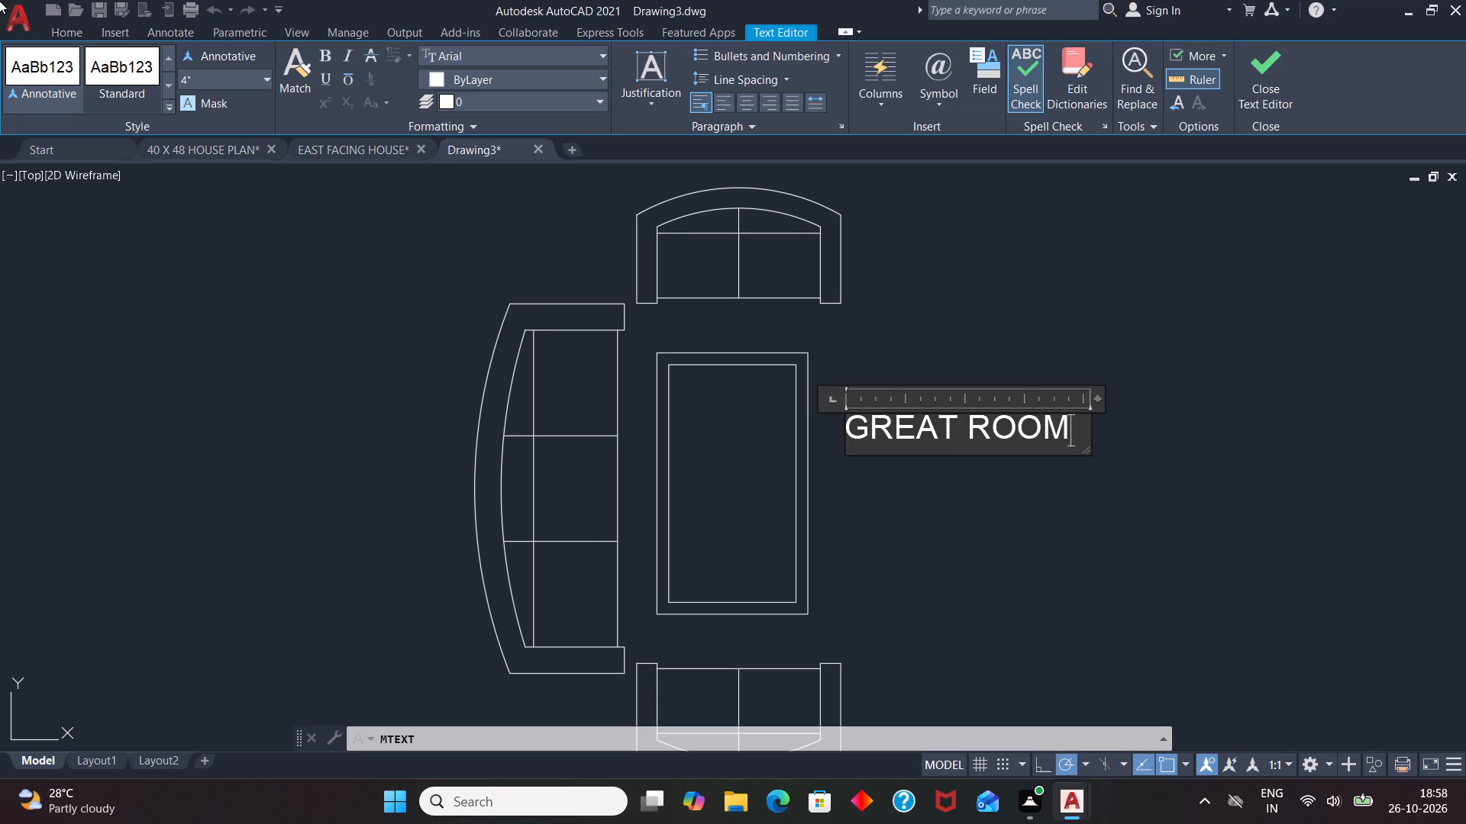
click(922, 604)
Move the GREAT ROOM label slightly straight down beside the coffee table.
scroll(1012, 452, down, 2)
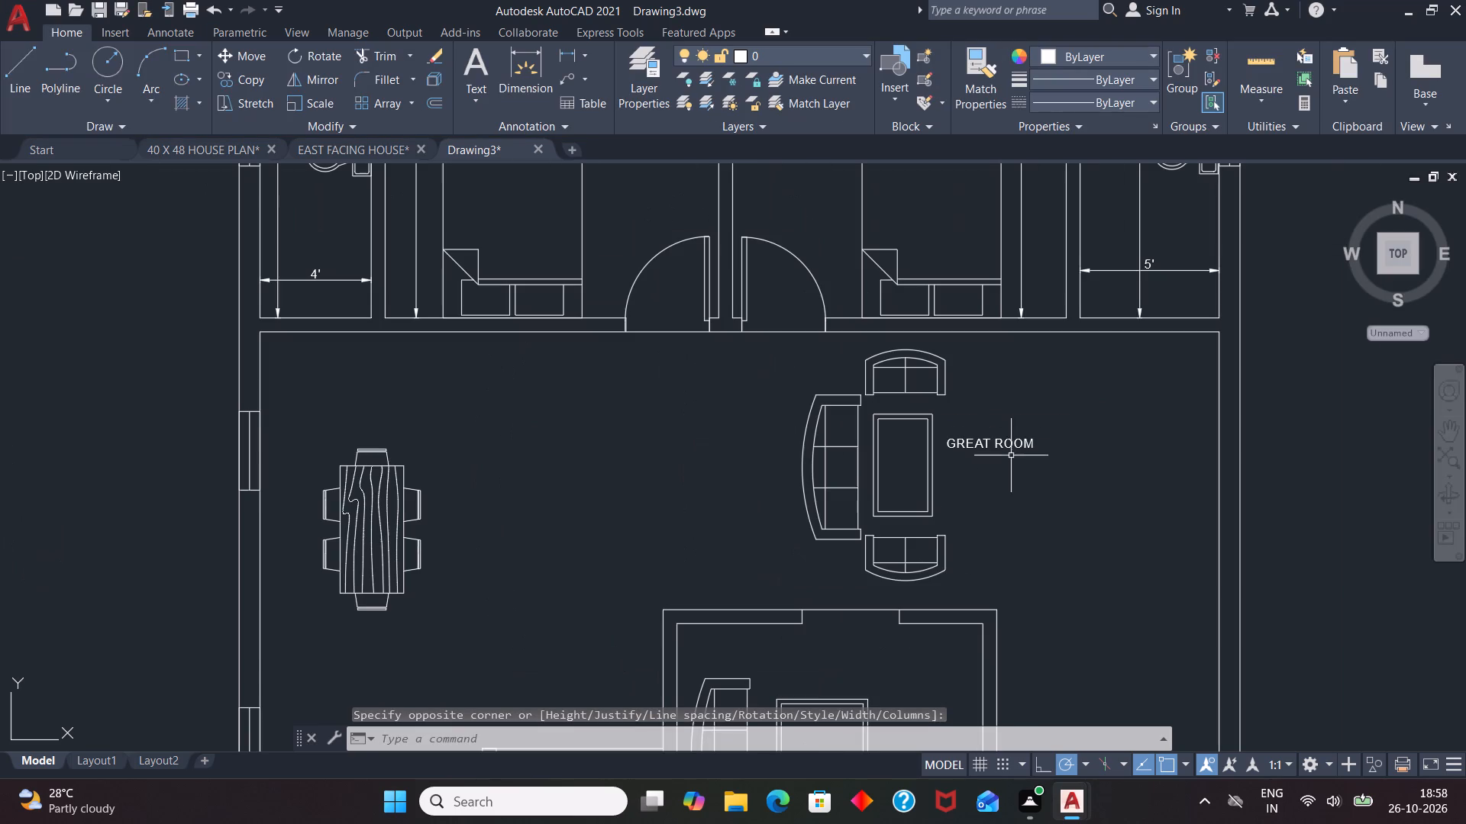
click(995, 441)
click(945, 433)
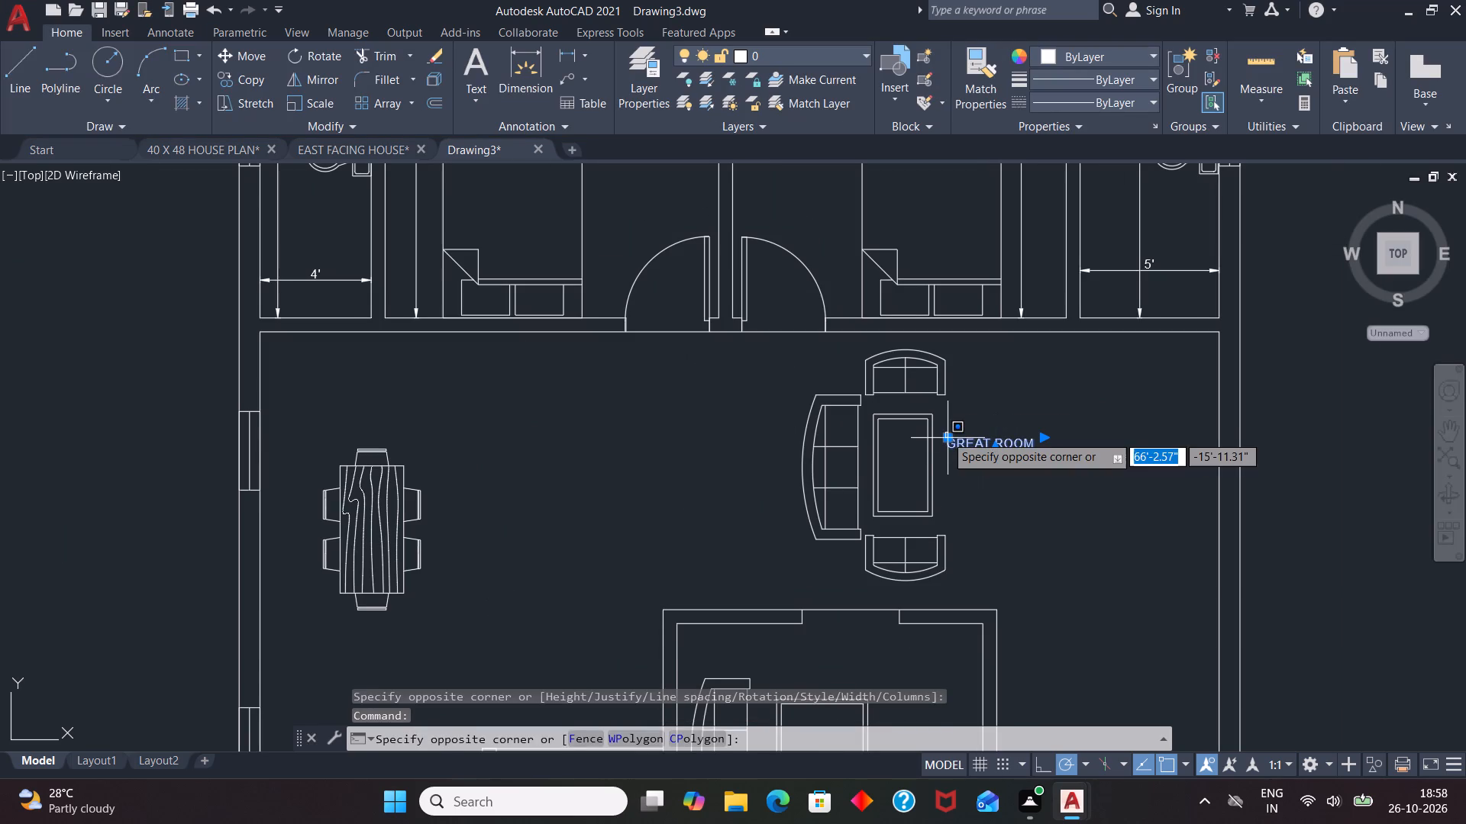
click(945, 436)
click(945, 441)
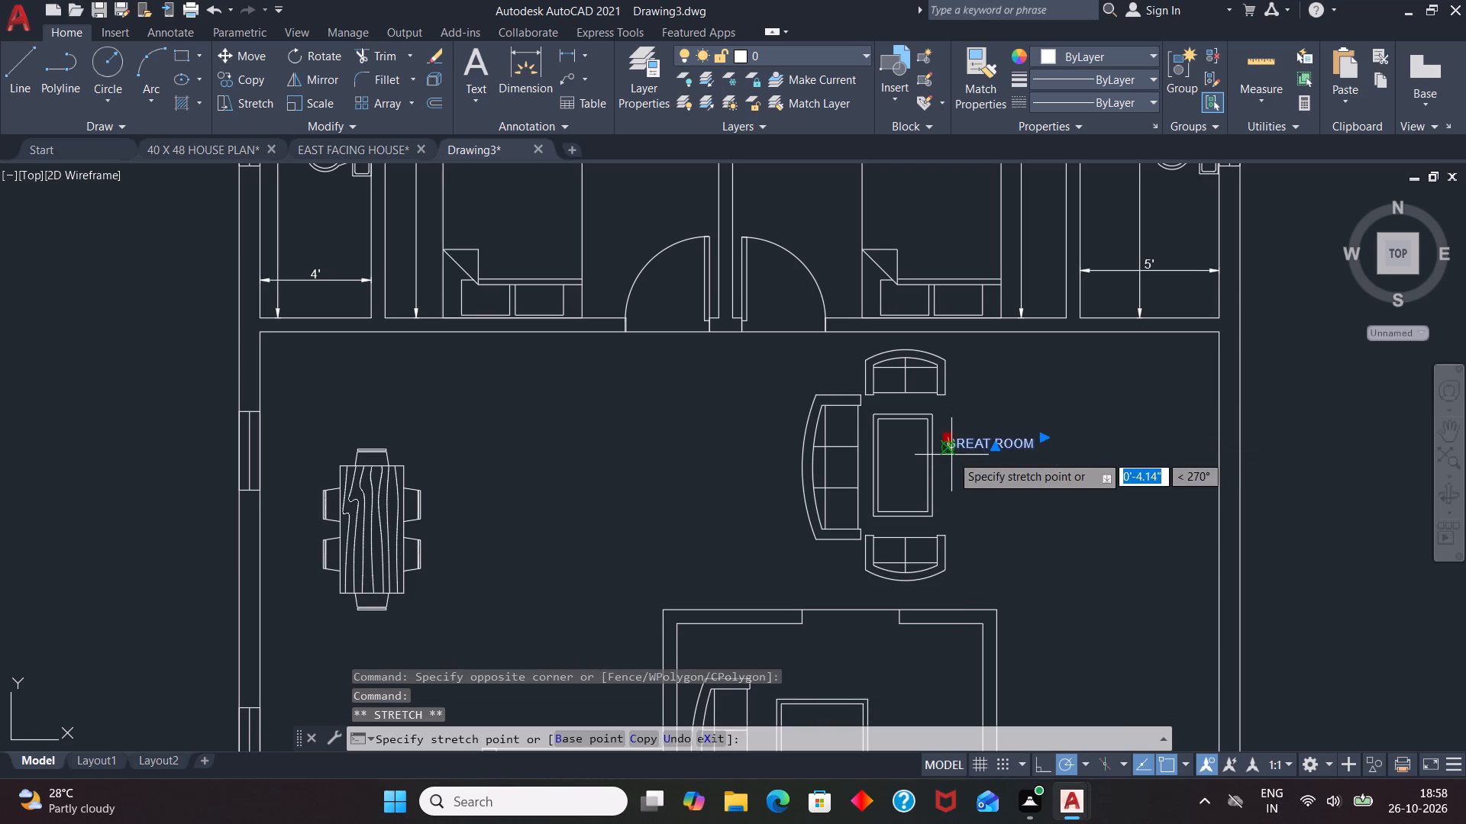
click(951, 455)
click(946, 449)
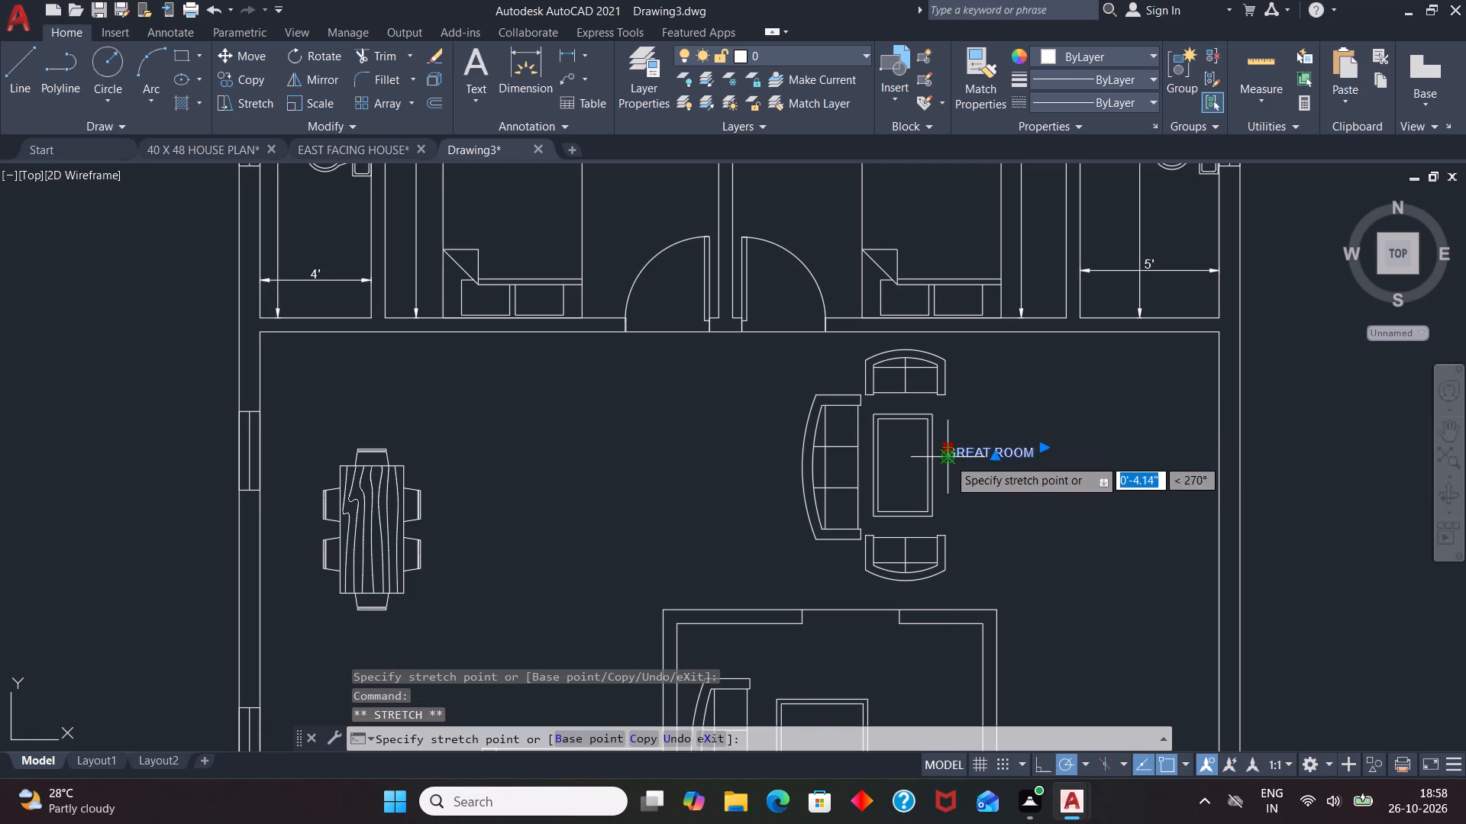
click(948, 459)
key(Escape)
Add a multiline text label reading BREAKFAST, 4" high, to the right of the dining table.
scroll(1041, 443, down, 2)
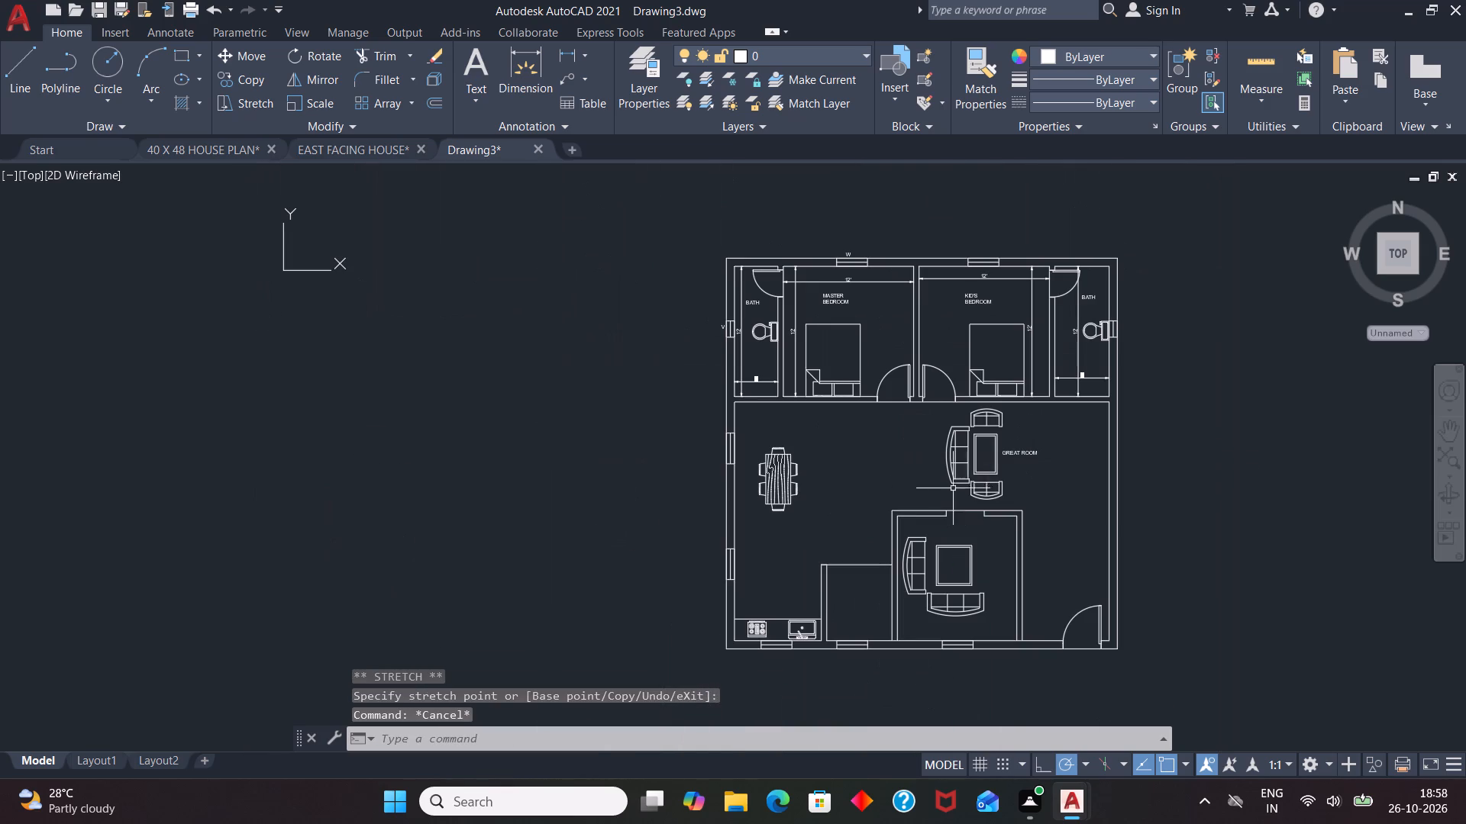
key(t)
key(Return)
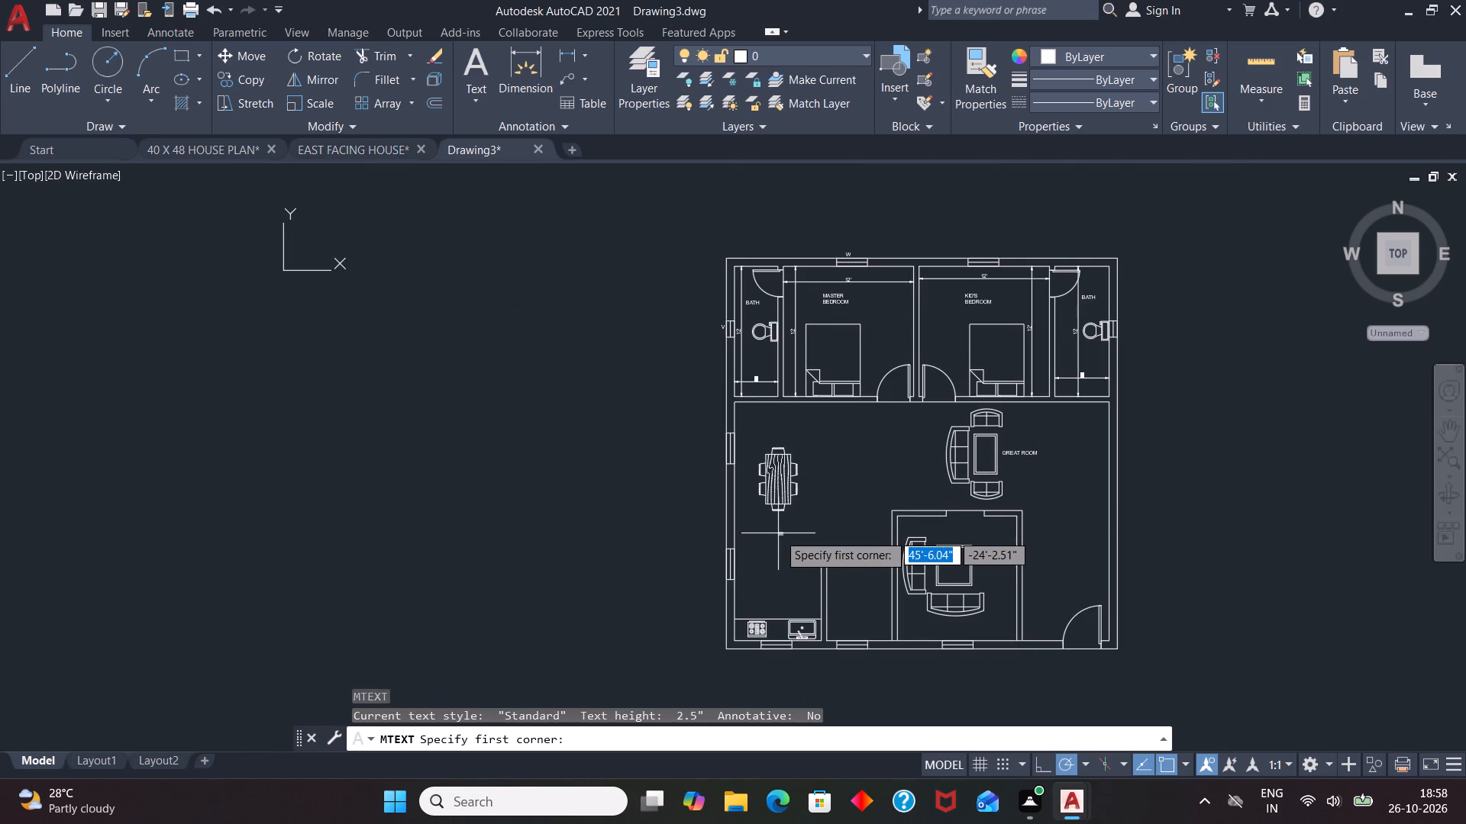
scroll(805, 491, up, 2)
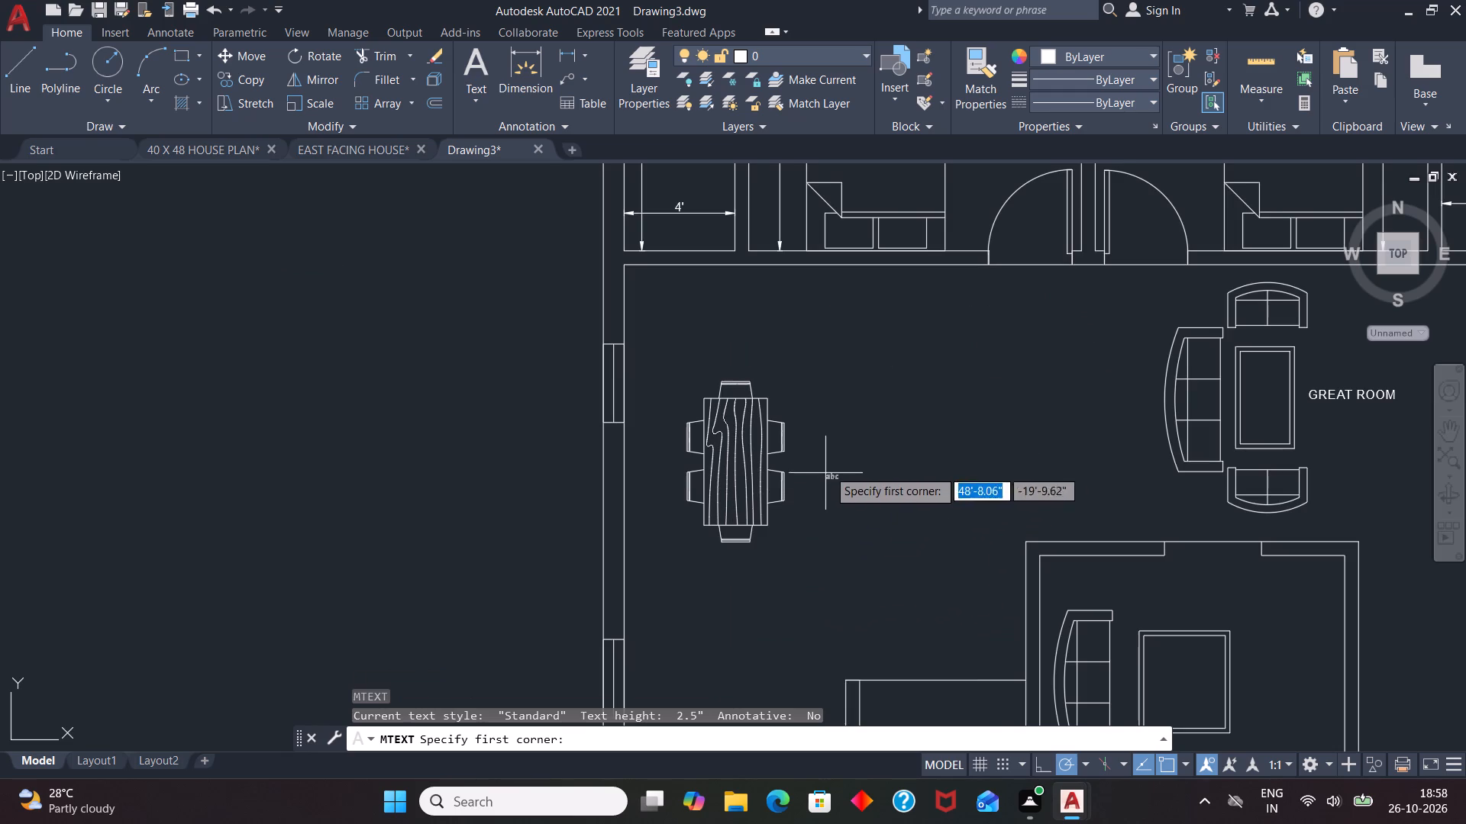
click(832, 460)
click(991, 484)
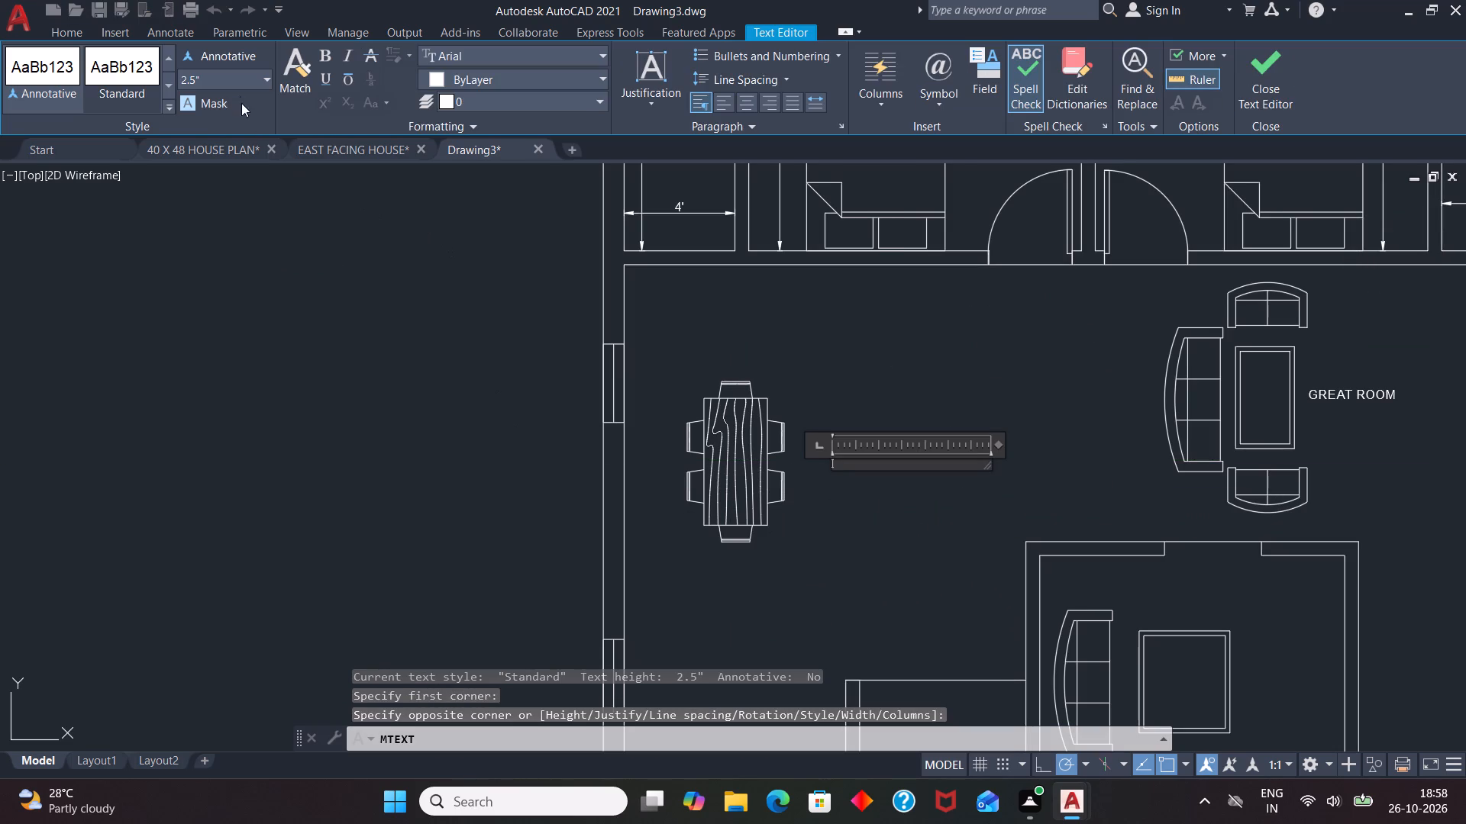
click(234, 78)
key(BackSpace)
key(4)
key(shift+quotedbl)
key(Return)
text(BREAKFAST)
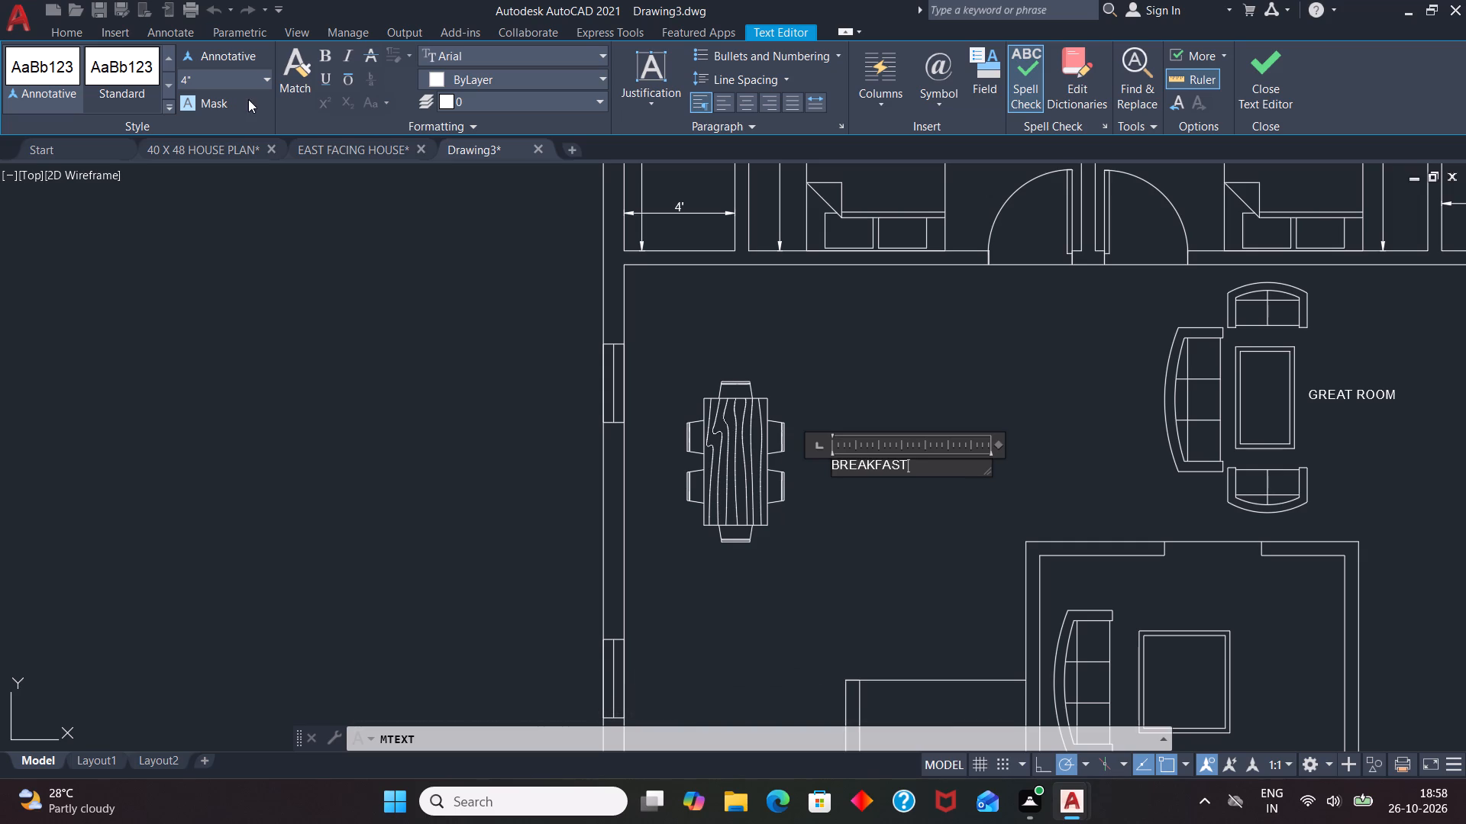
click(883, 552)
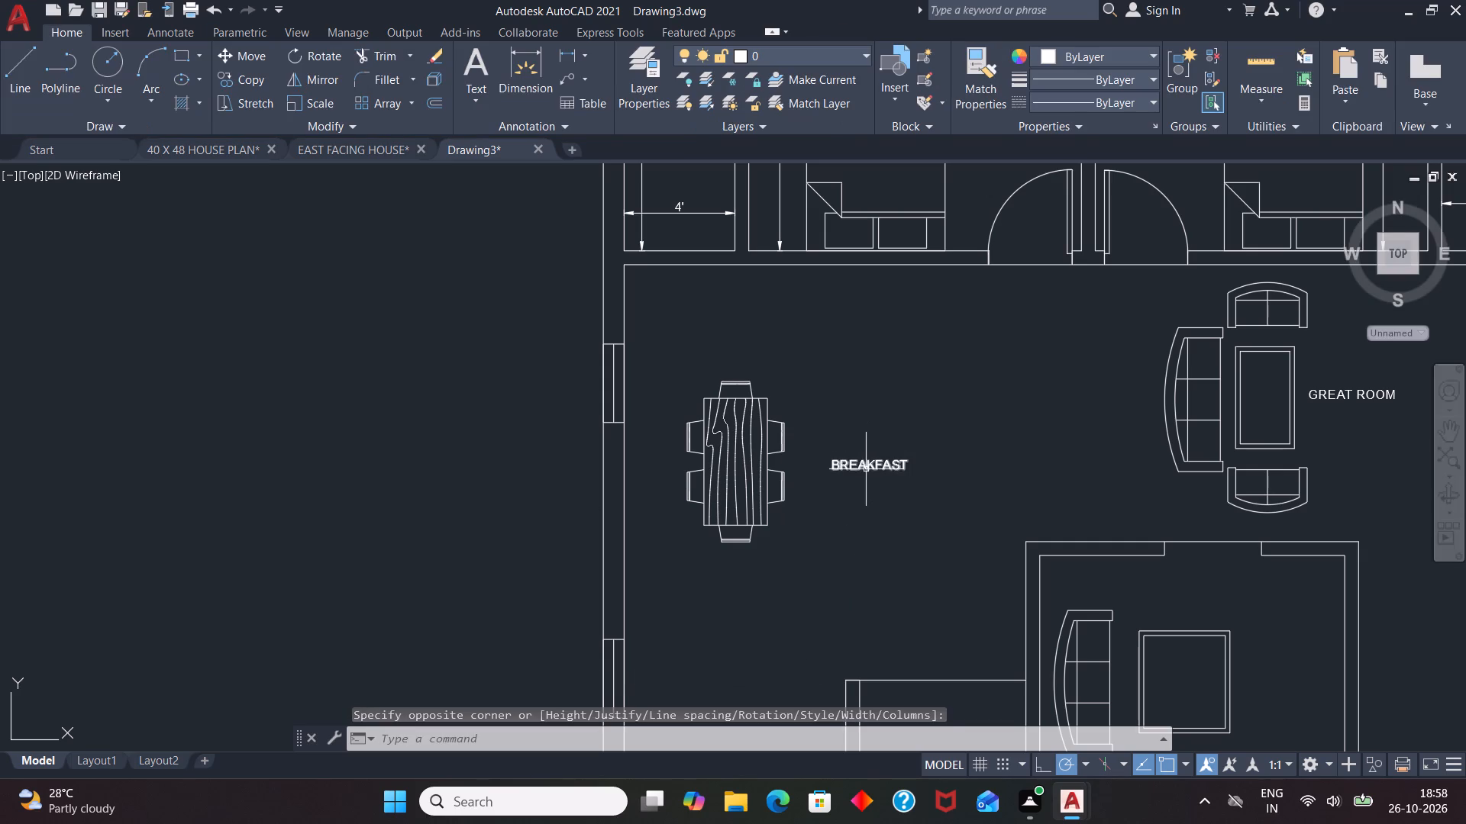
Rotate the BREAKFAST label 90° counterclockwise so it reads vertically.
click(866, 469)
text(RO)
key(Return)
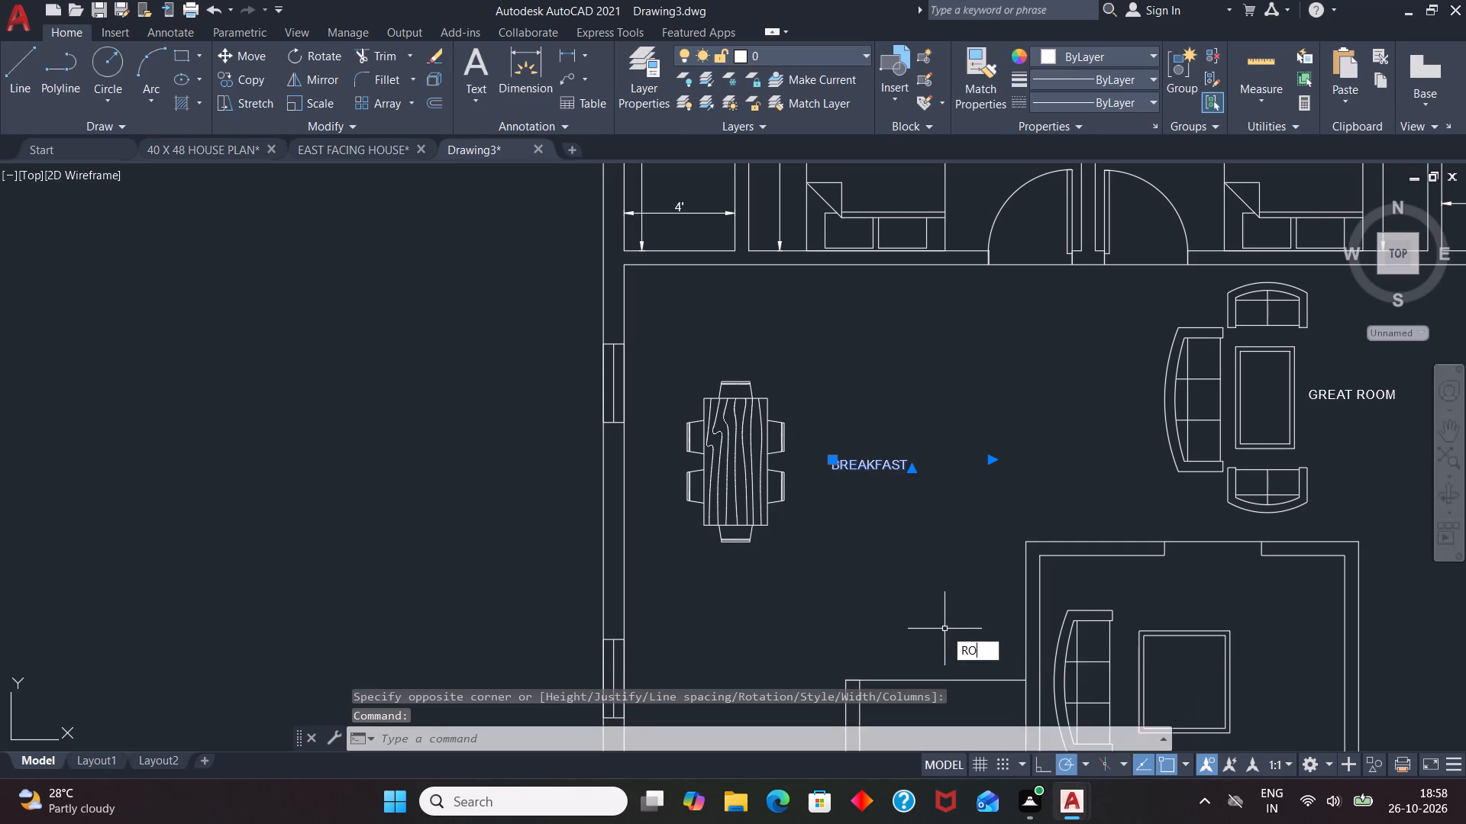
click(901, 471)
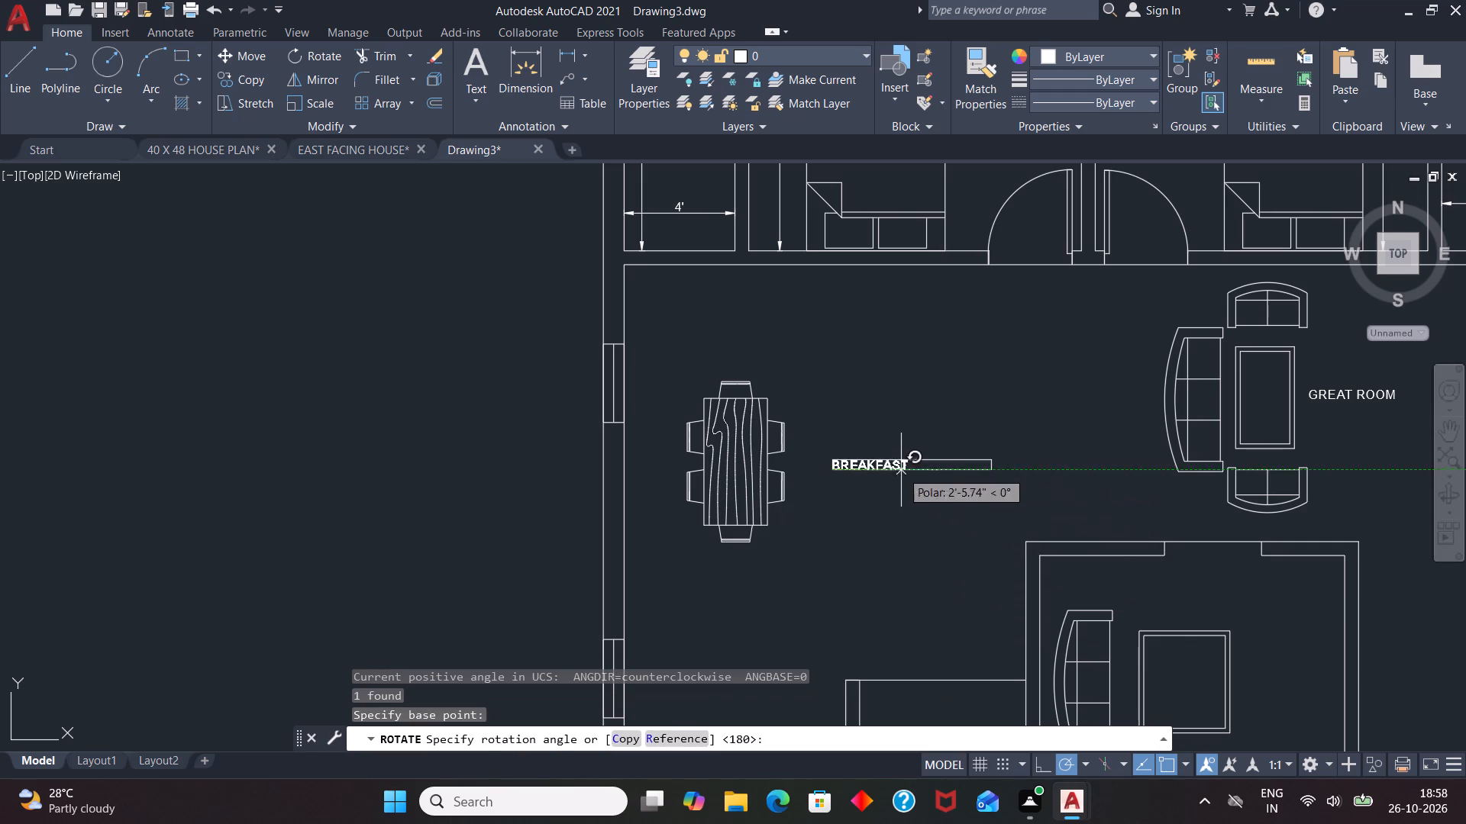
click(823, 332)
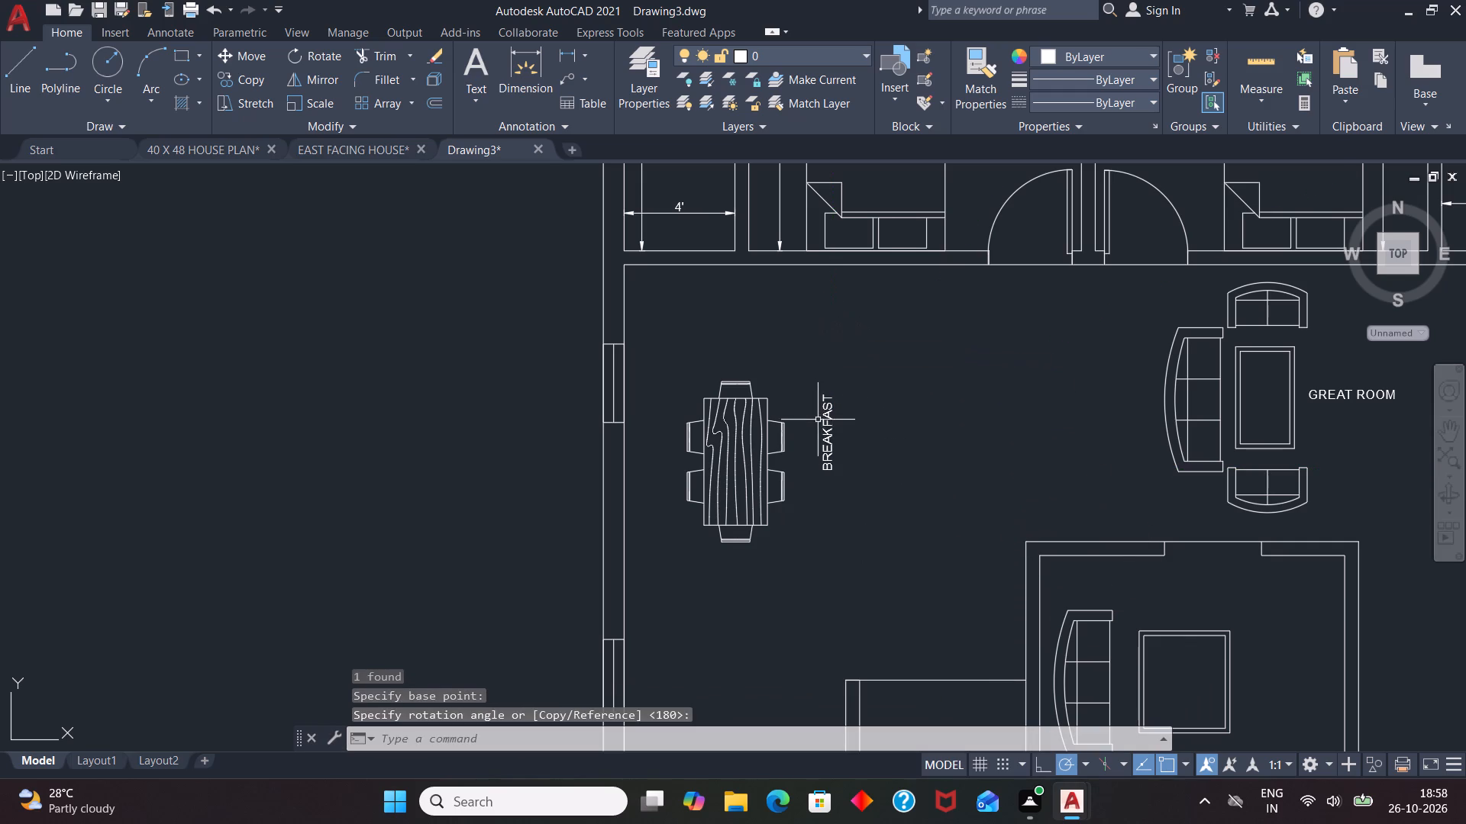
Move the vertical BREAKFAST label into the gap between the dining table and the left outer wall.
click(827, 437)
click(823, 472)
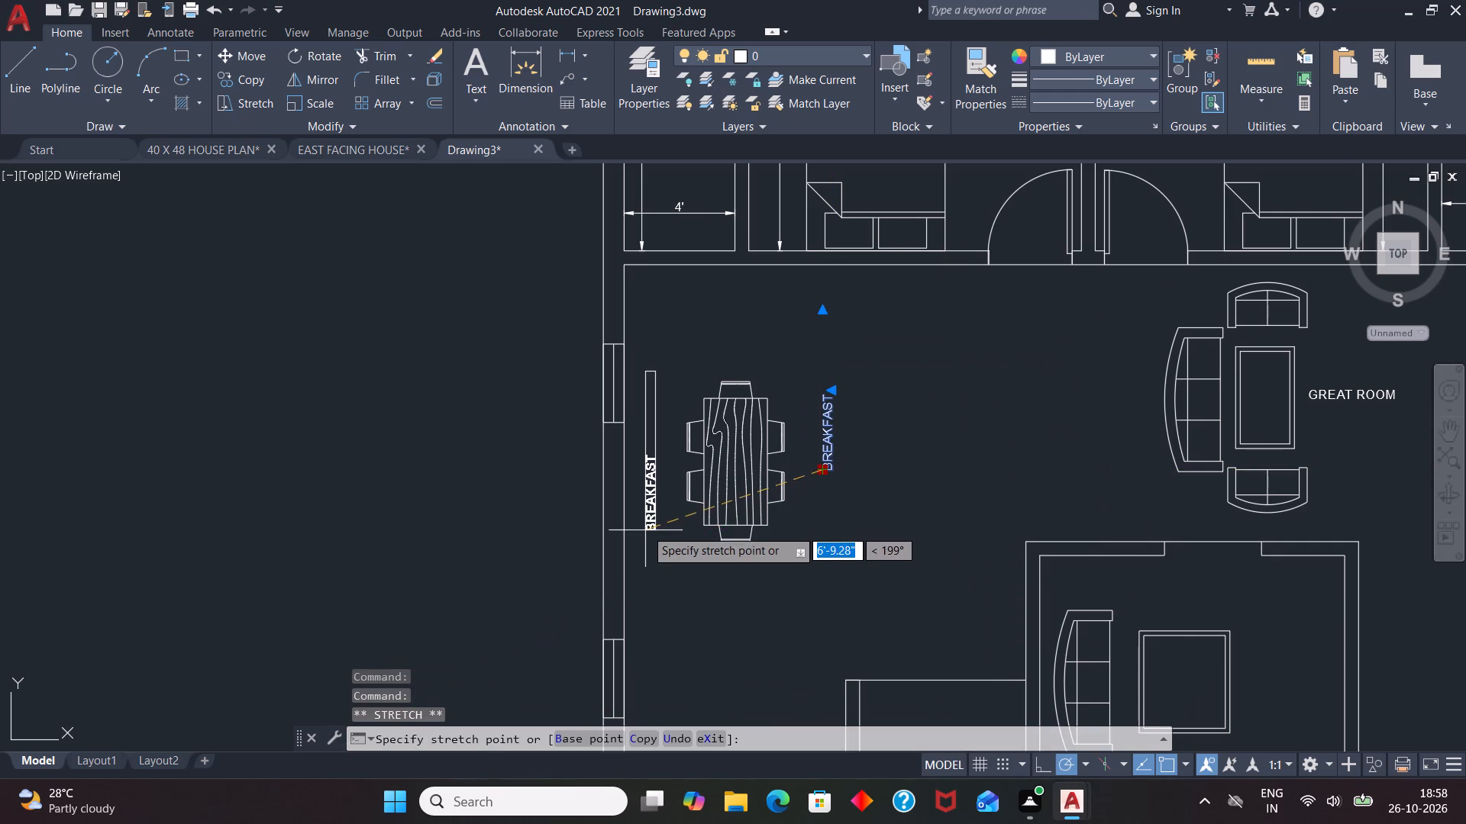
click(657, 513)
key(Escape)
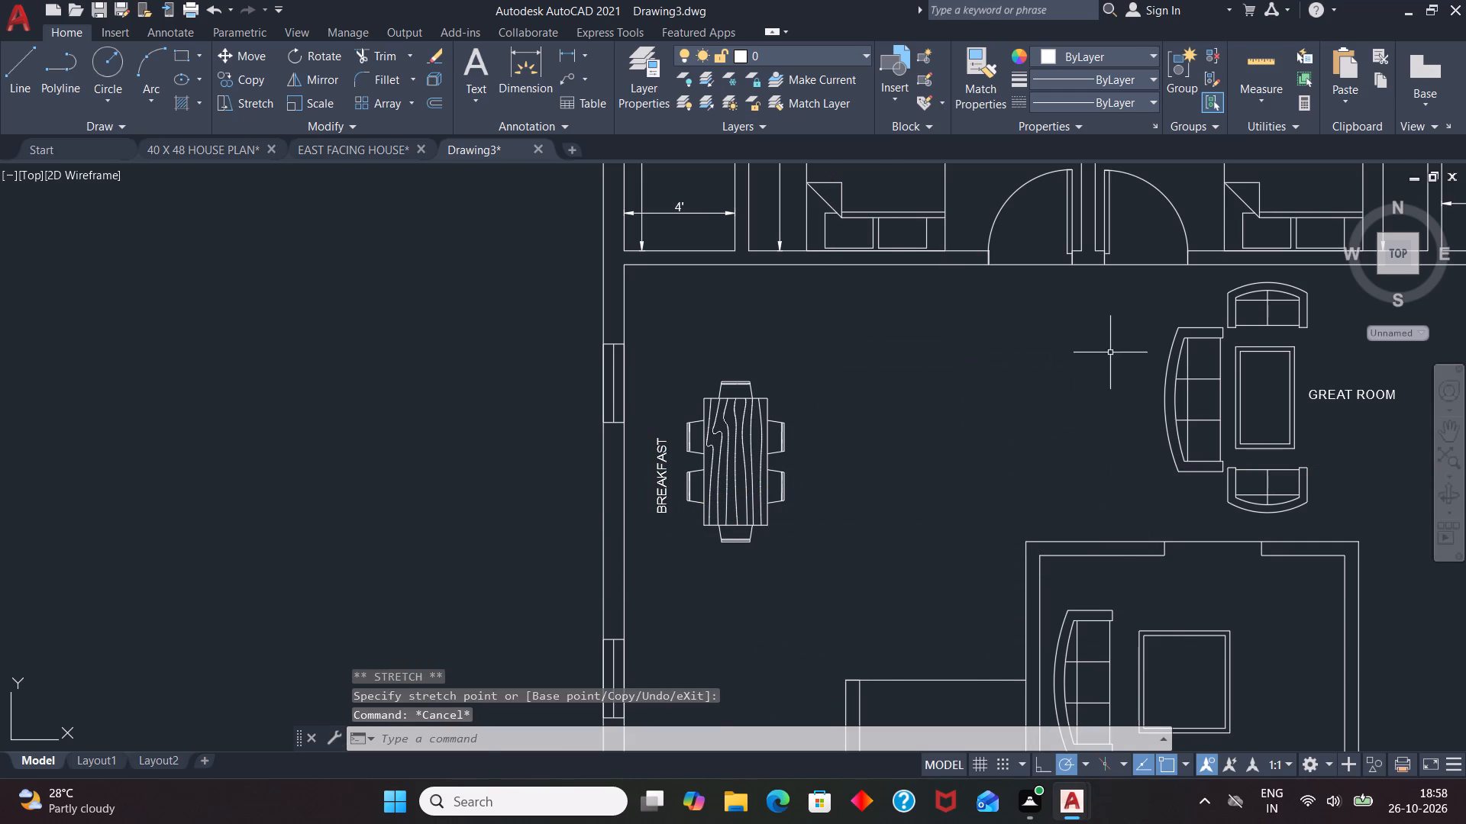
Add a vertical linear dimension for the open living area's full inside length, placed just inside the left outer wall.
scroll(1094, 364, down, 1)
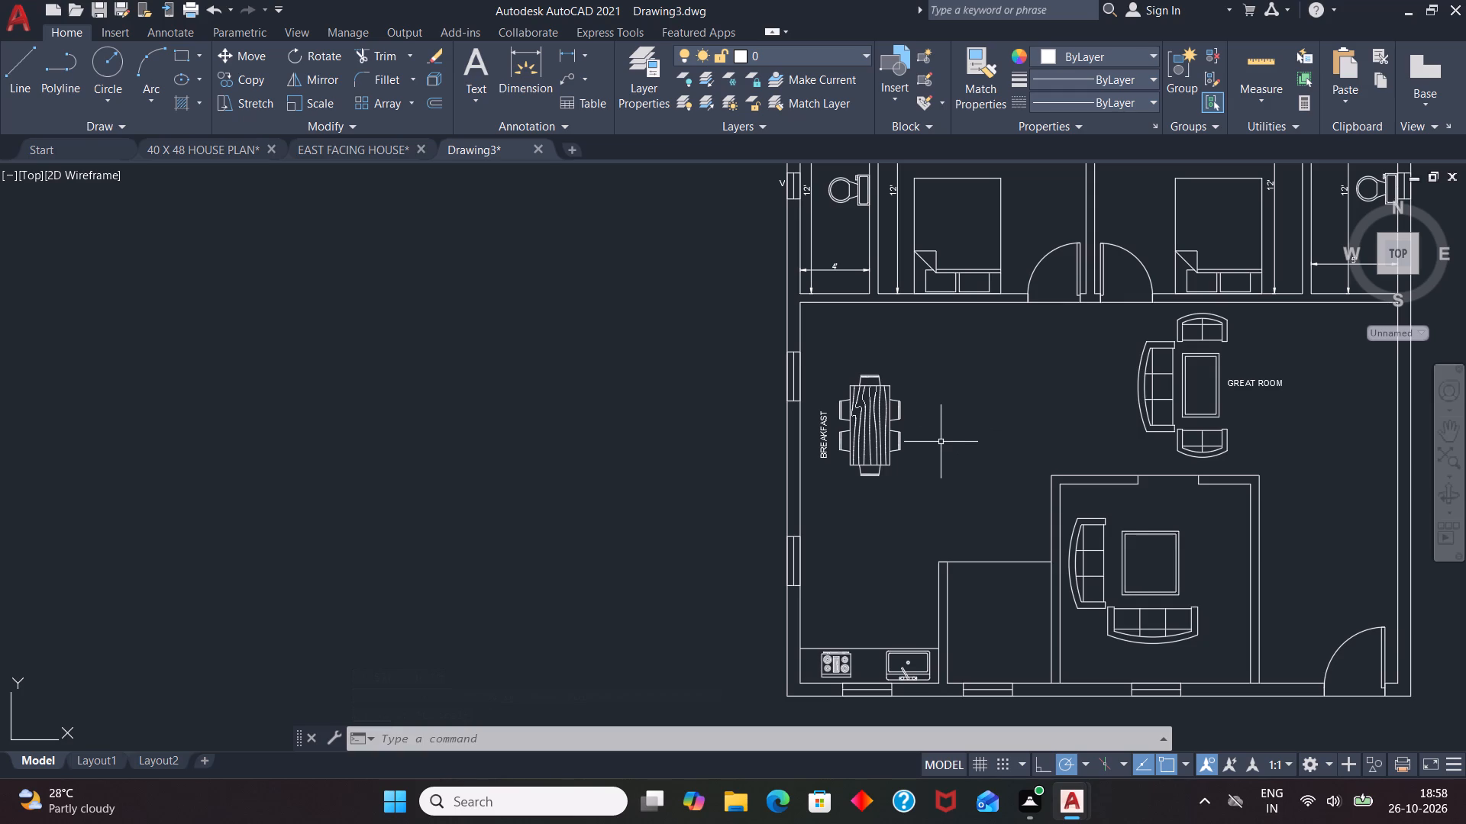
text(DLI)
key(Return)
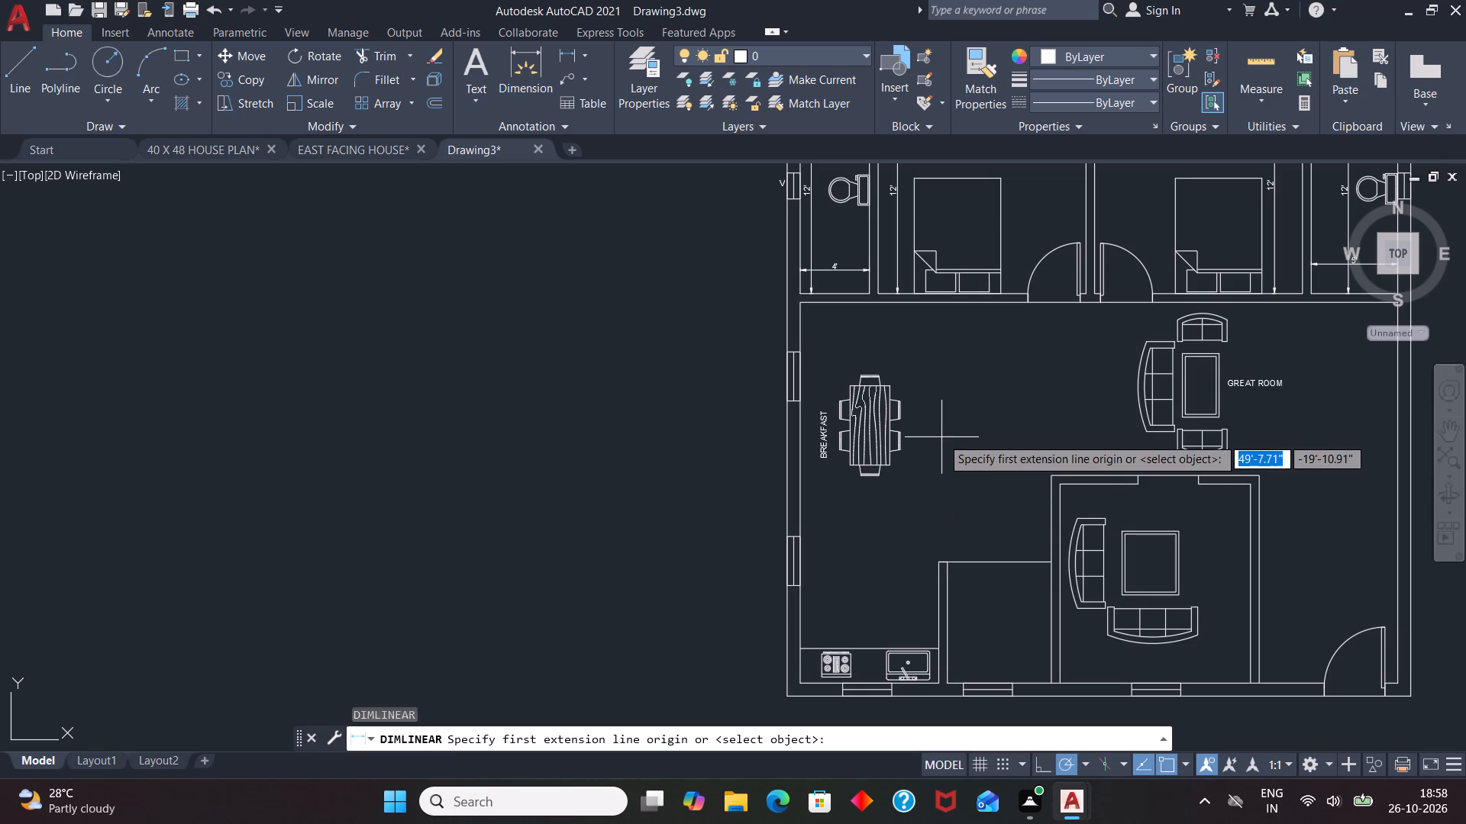
drag(798, 307, 796, 319)
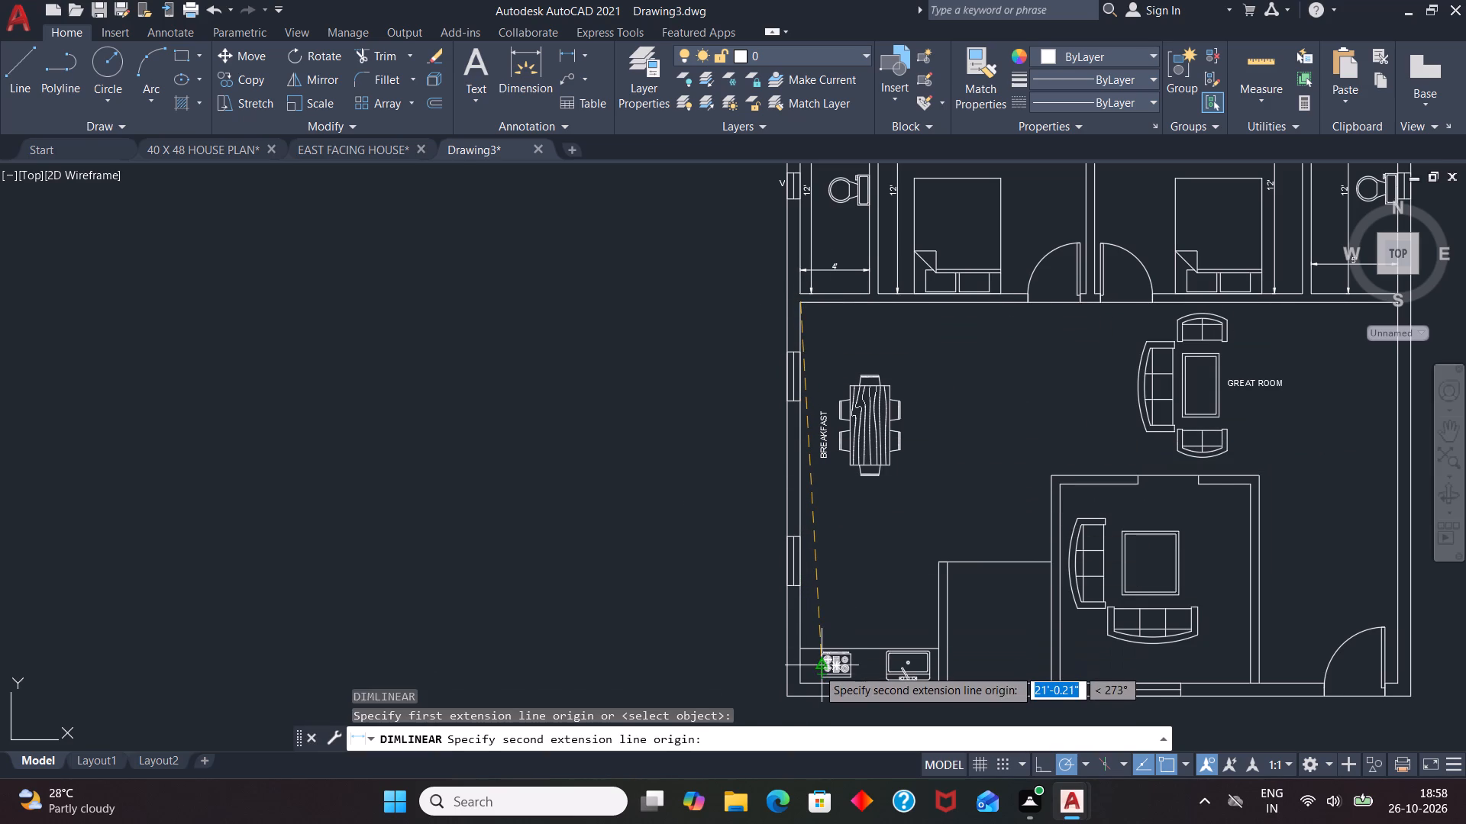
scroll(803, 683, up, 3)
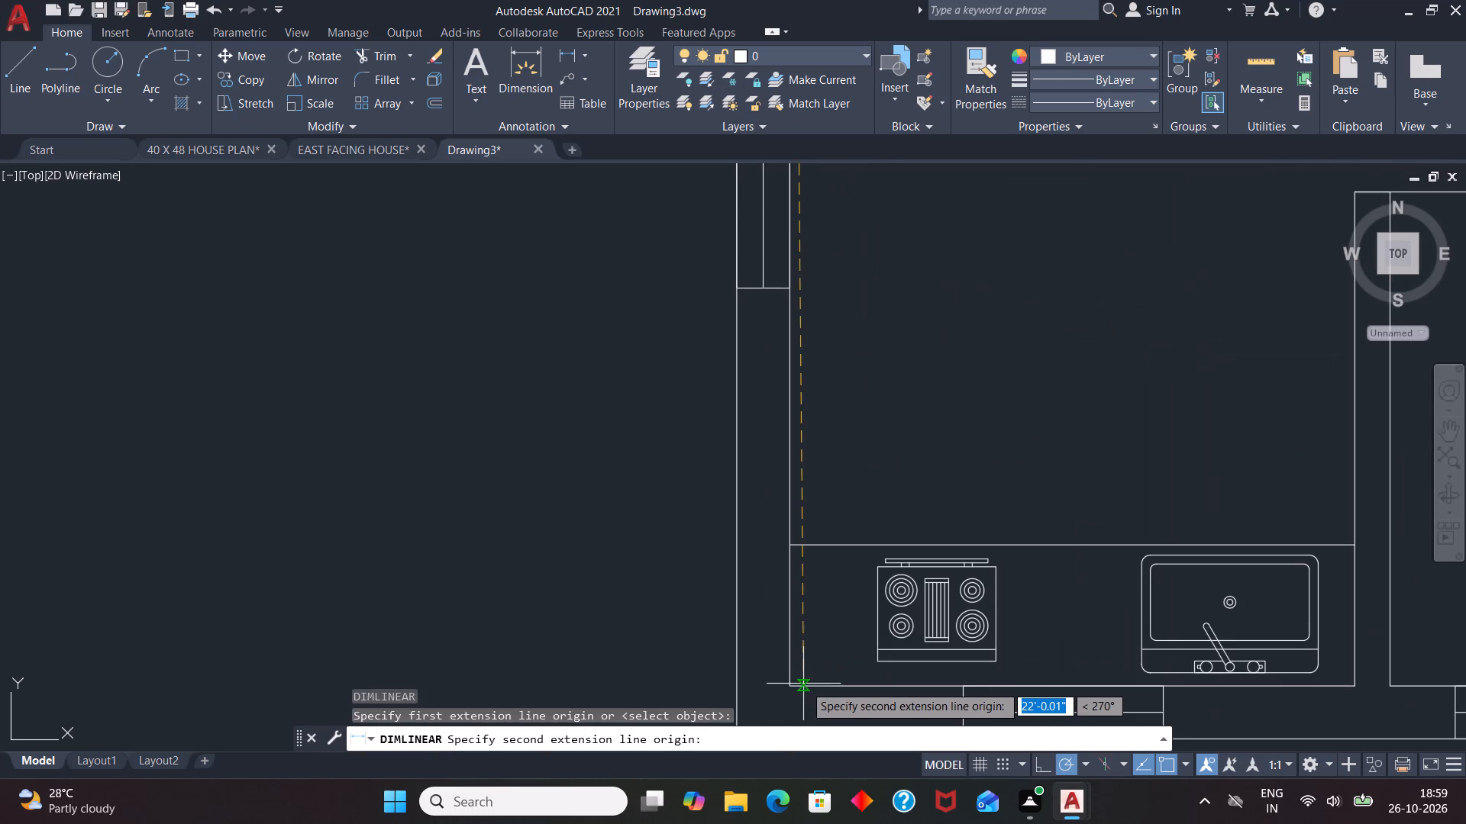
click(790, 687)
click(826, 681)
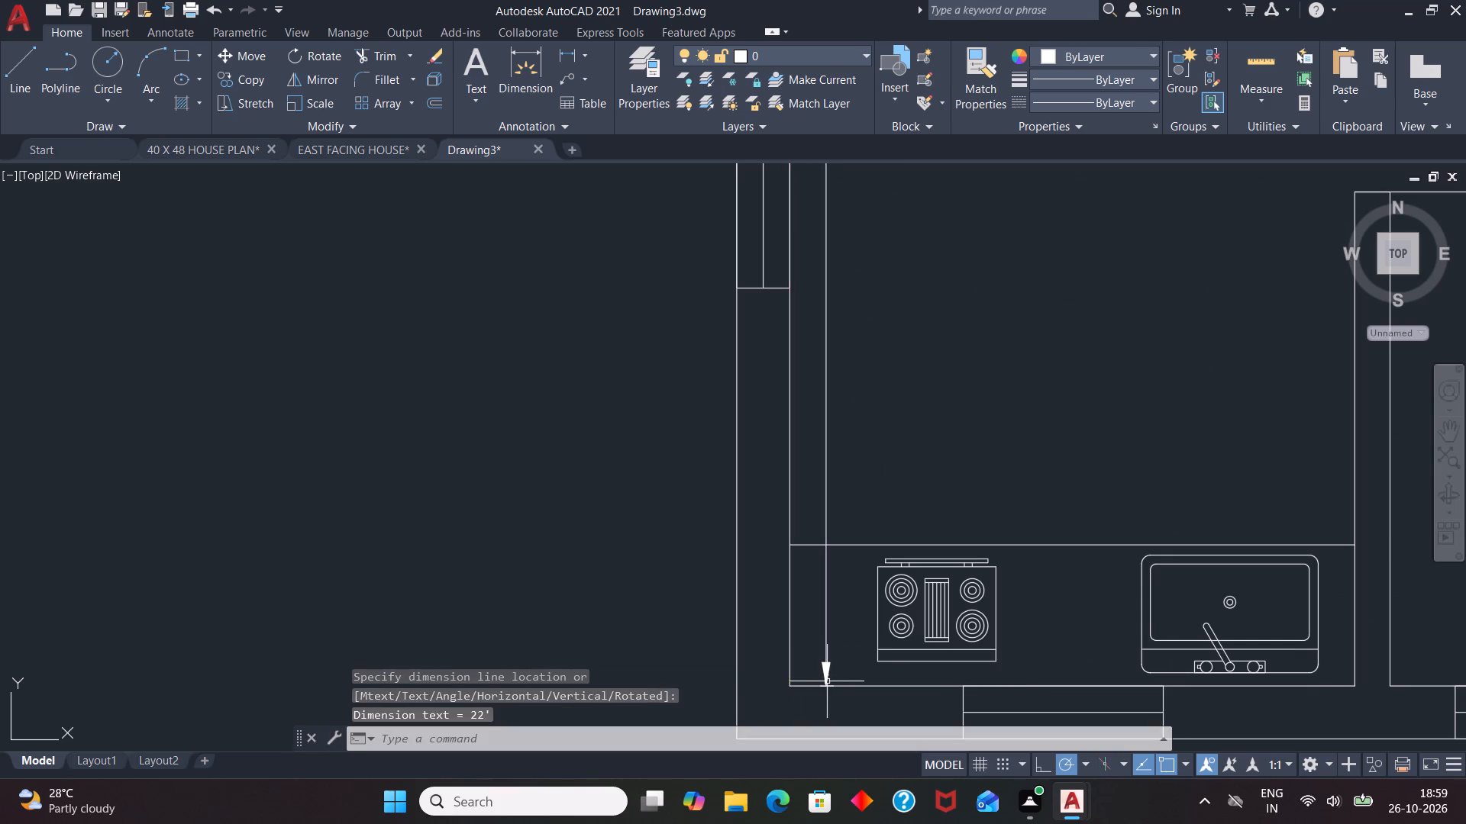
Add a horizontal linear dimension for the kitchen's width along the counter edge, placed just above the counter.
scroll(812, 702, down, 1)
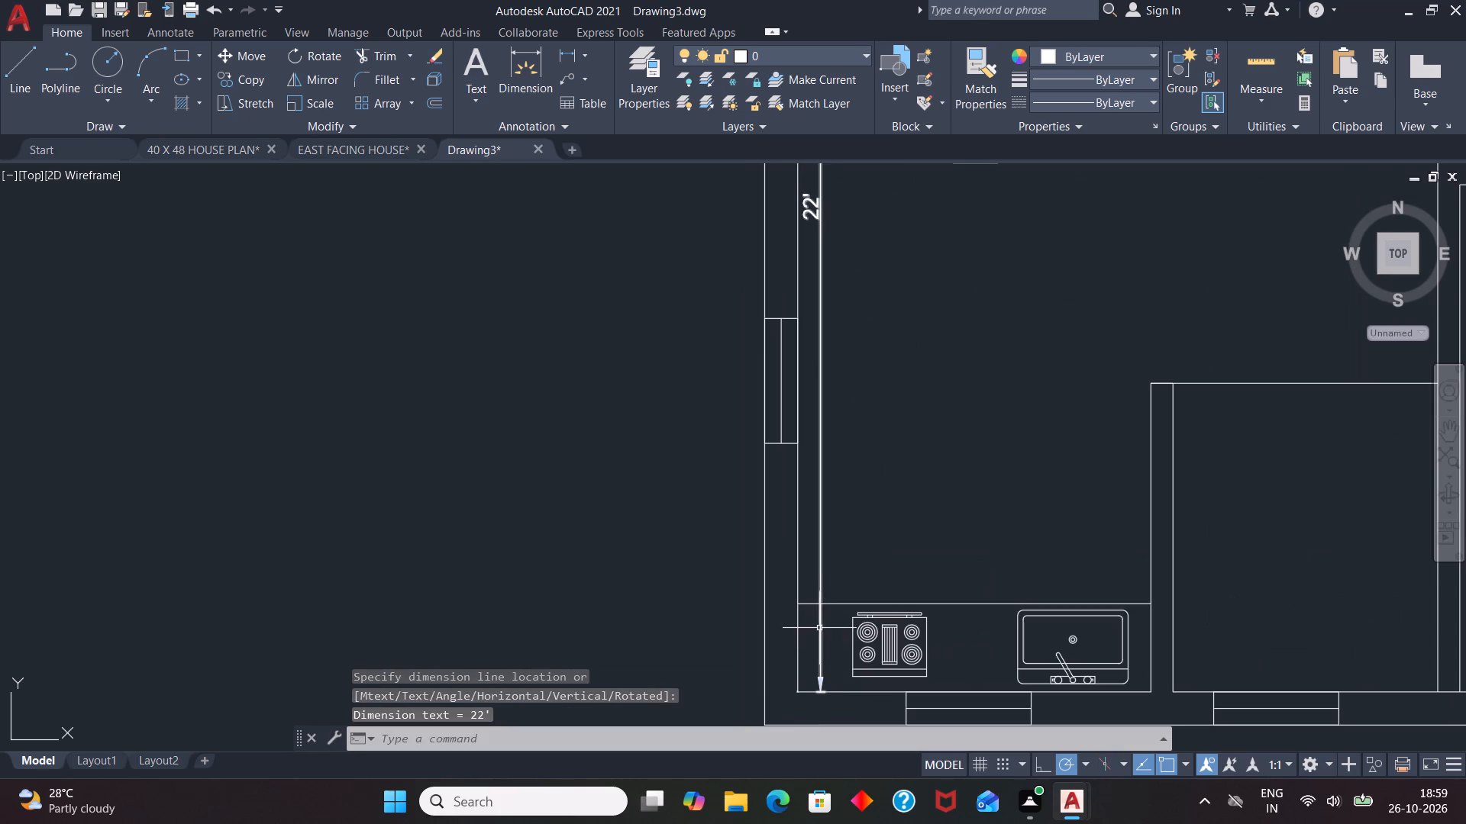
scroll(819, 631, down, 1)
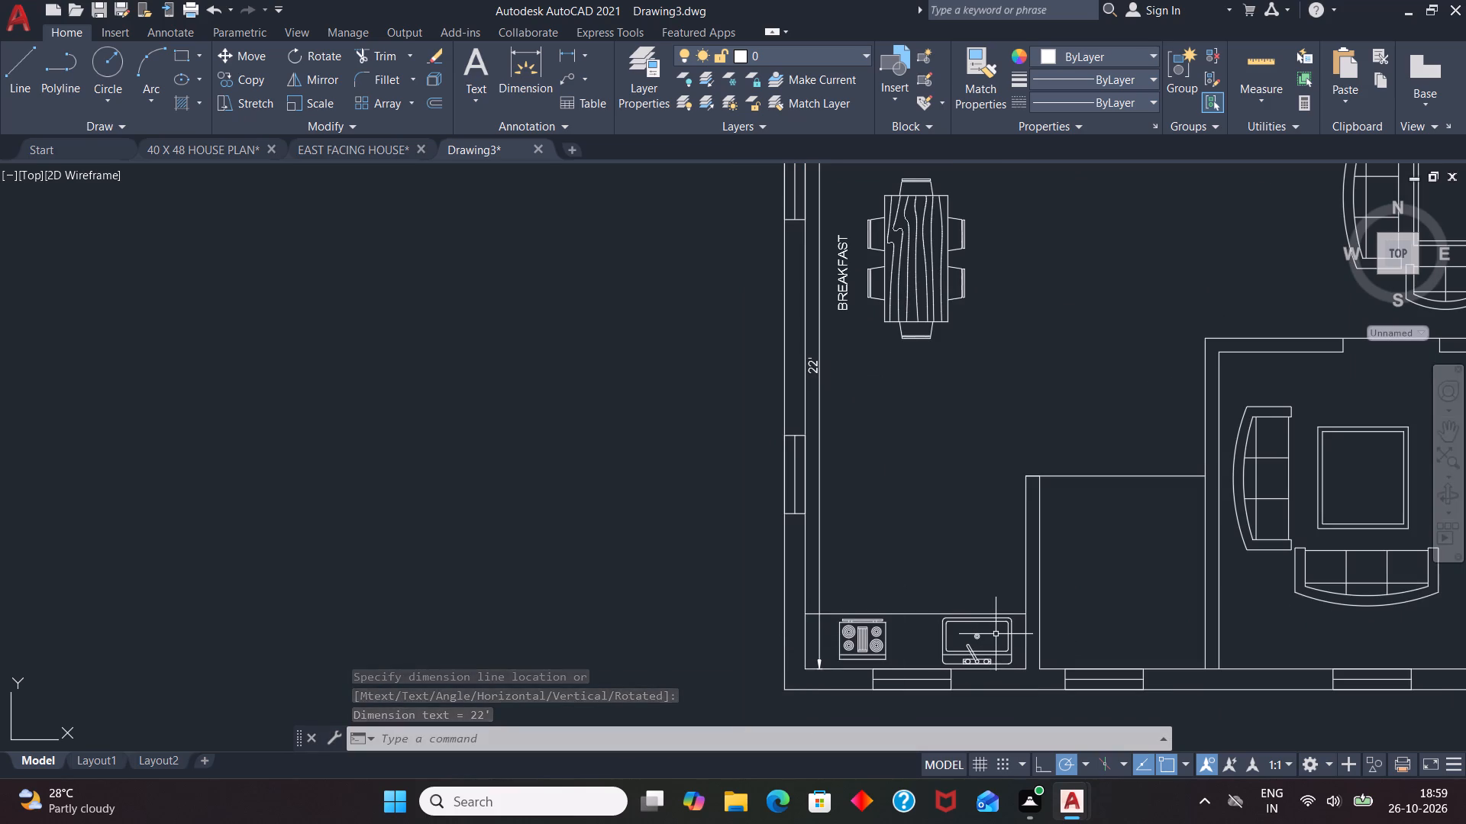
key(space)
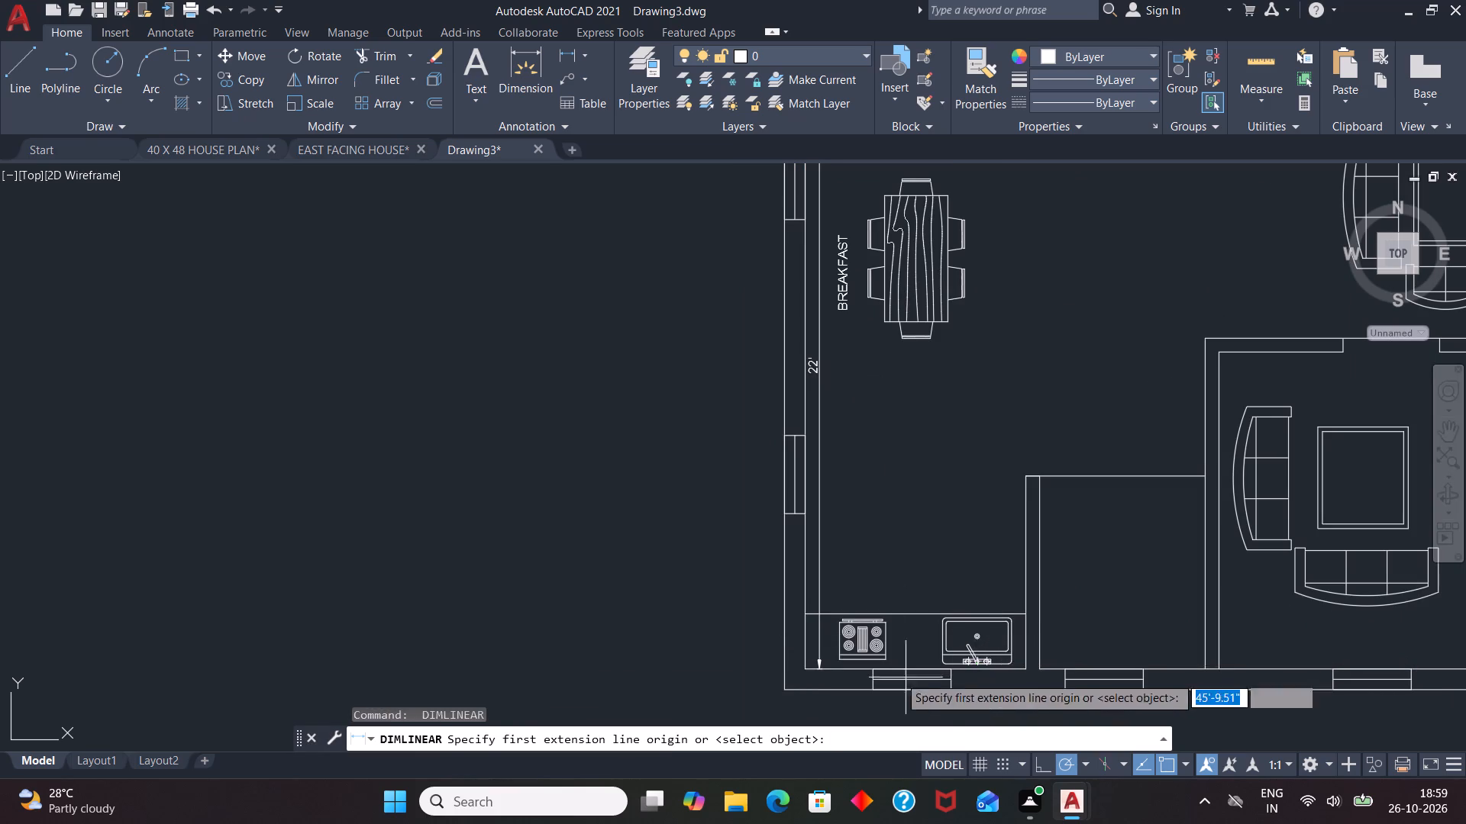
click(809, 620)
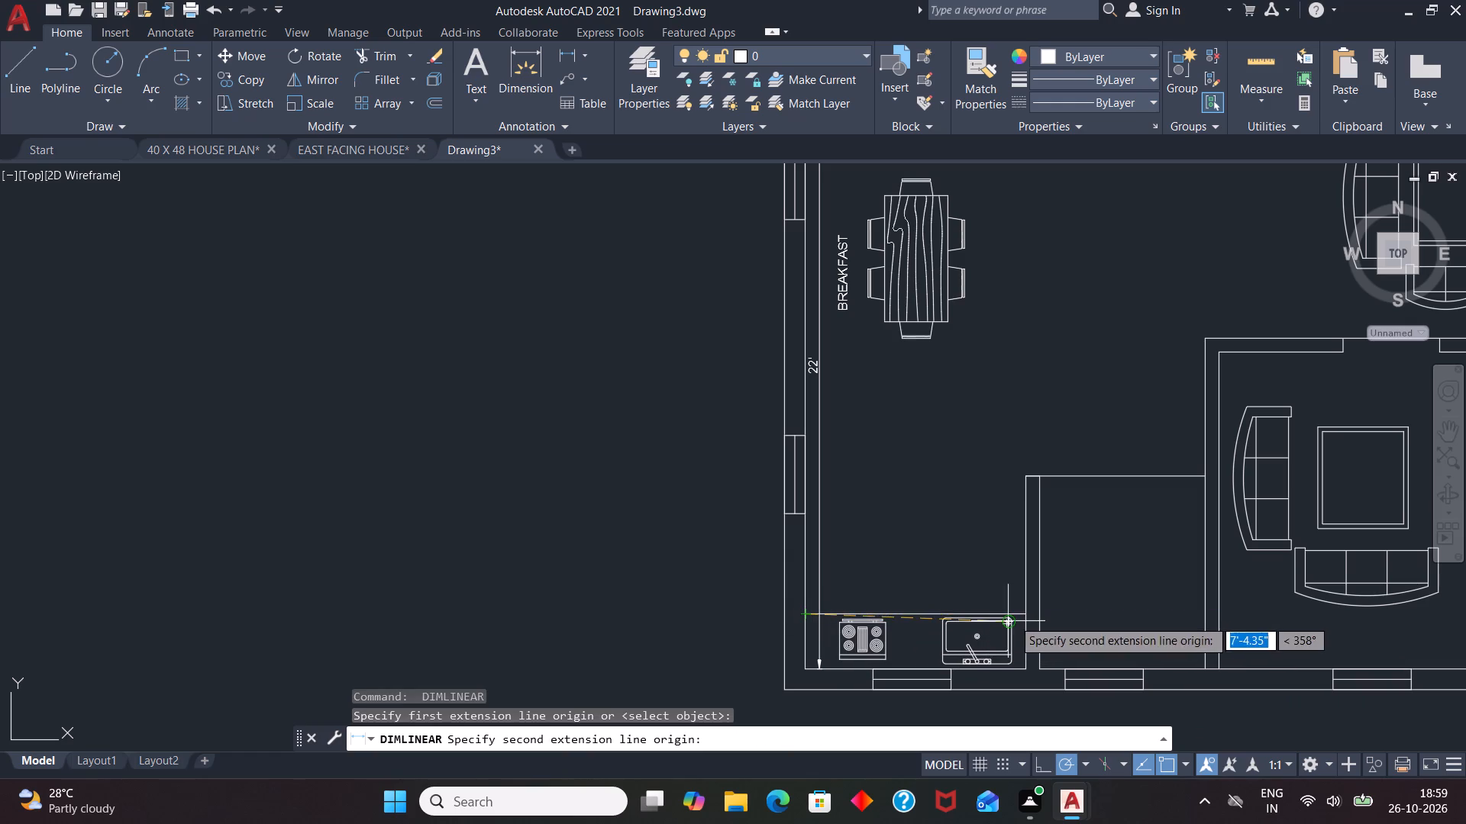
click(1028, 616)
click(1022, 584)
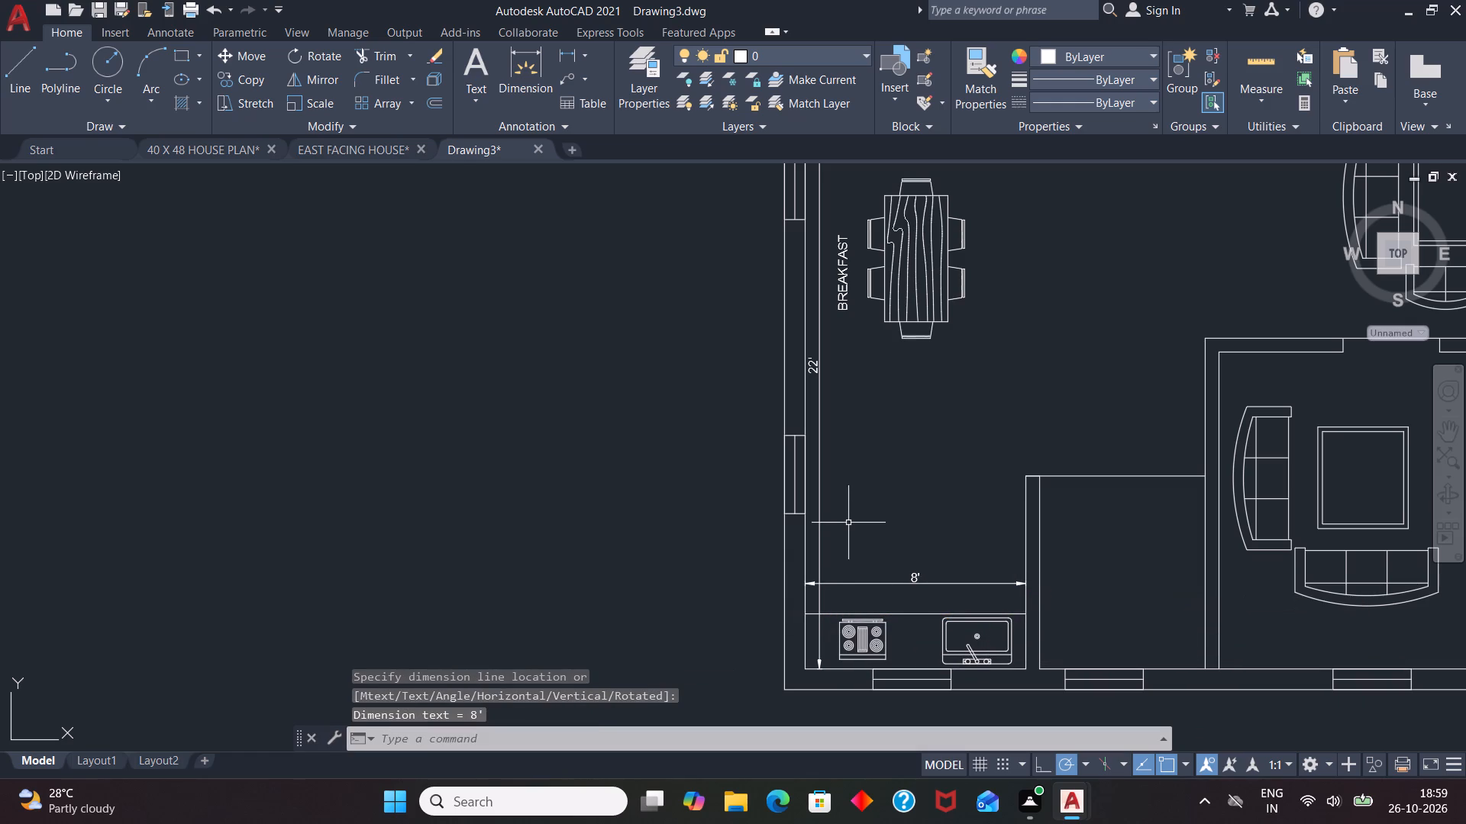
Add a multiline text label reading KITCHEN, 4" high, above the kitchen's width dimension.
key(t)
key(Return)
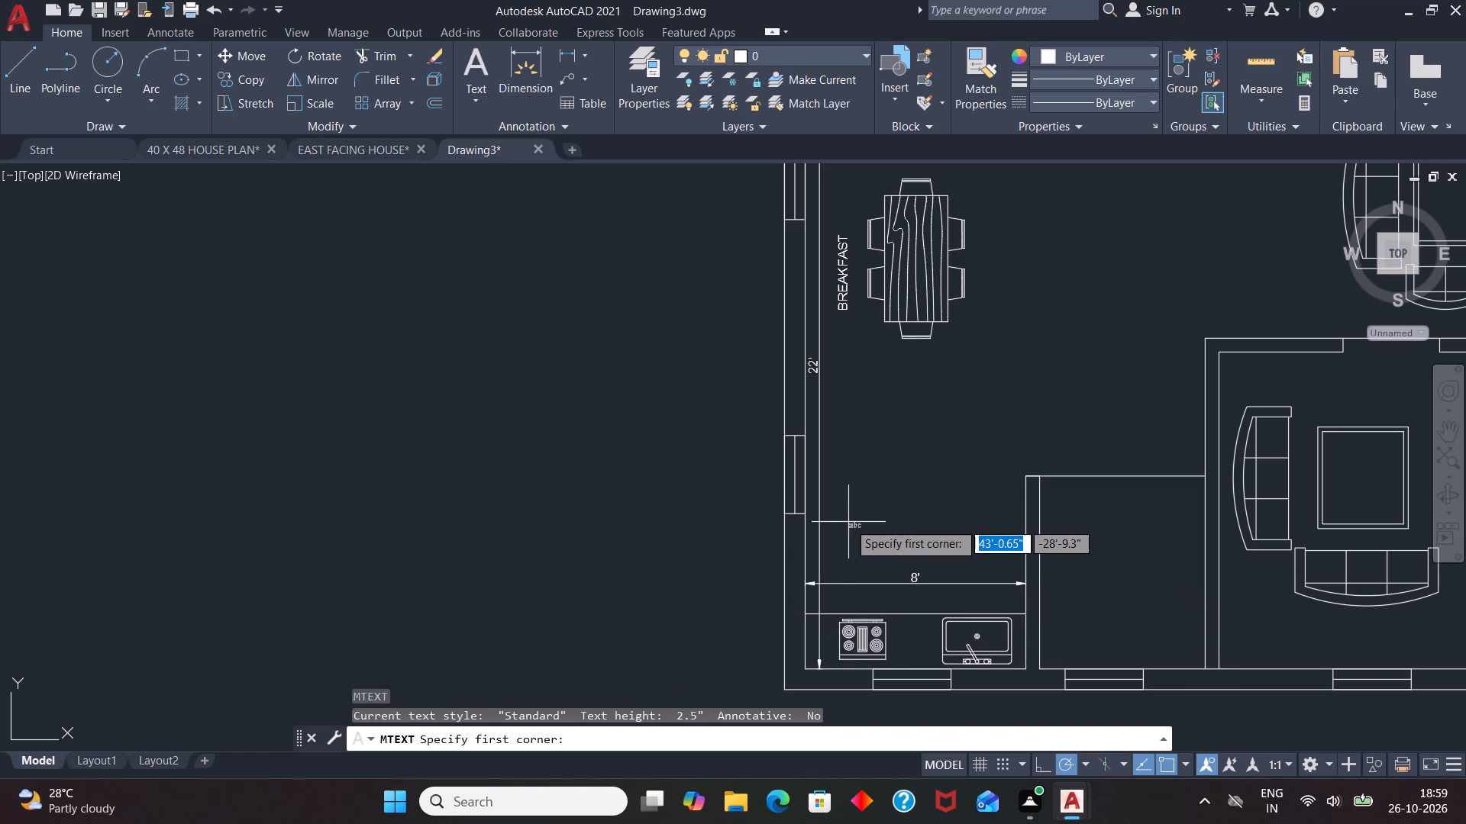
drag(849, 522, 856, 529)
click(972, 555)
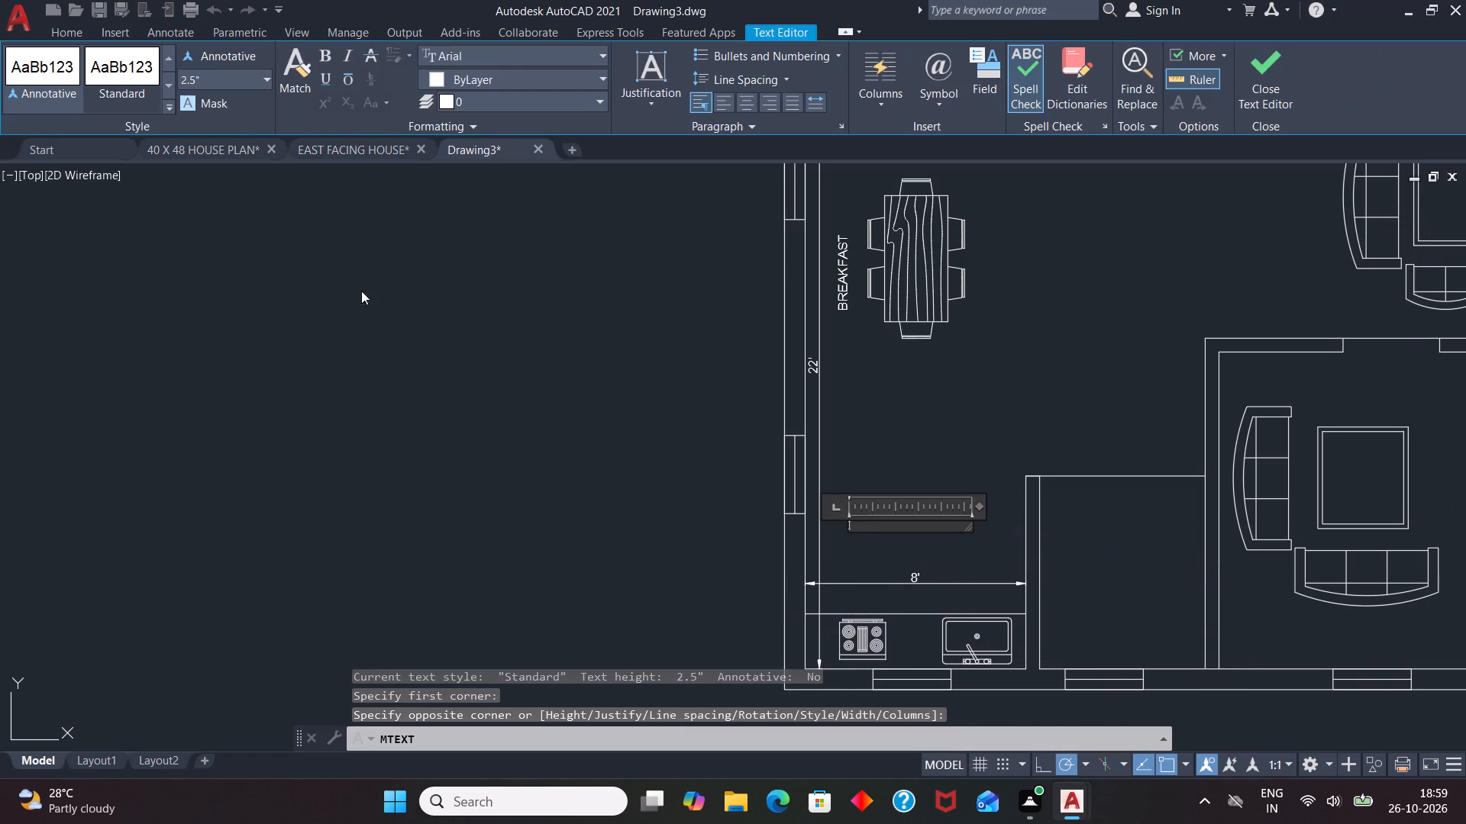
click(238, 78)
key(BackSpace)
text(4")
key(Return)
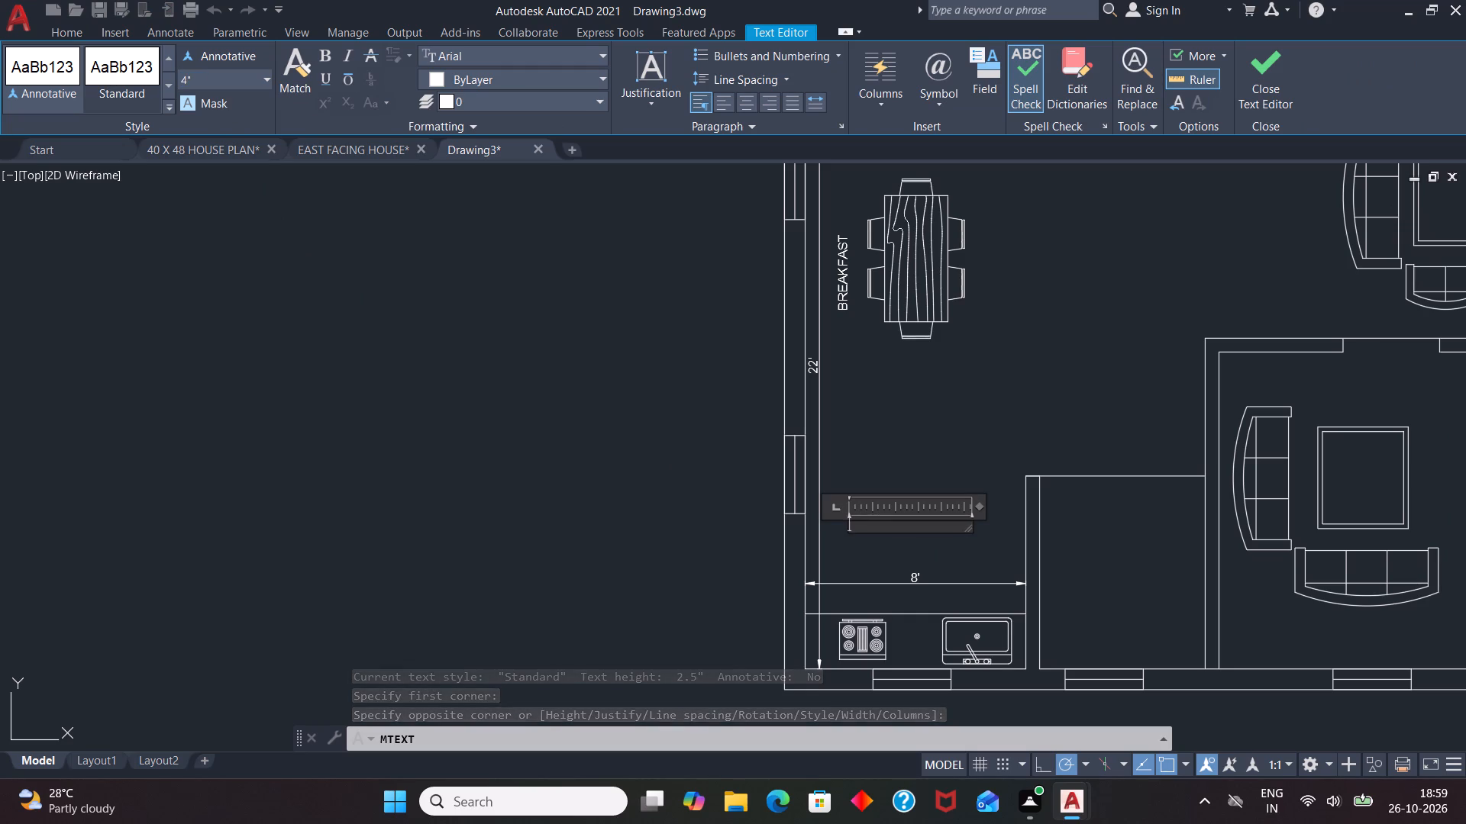
text(KITCHEN)
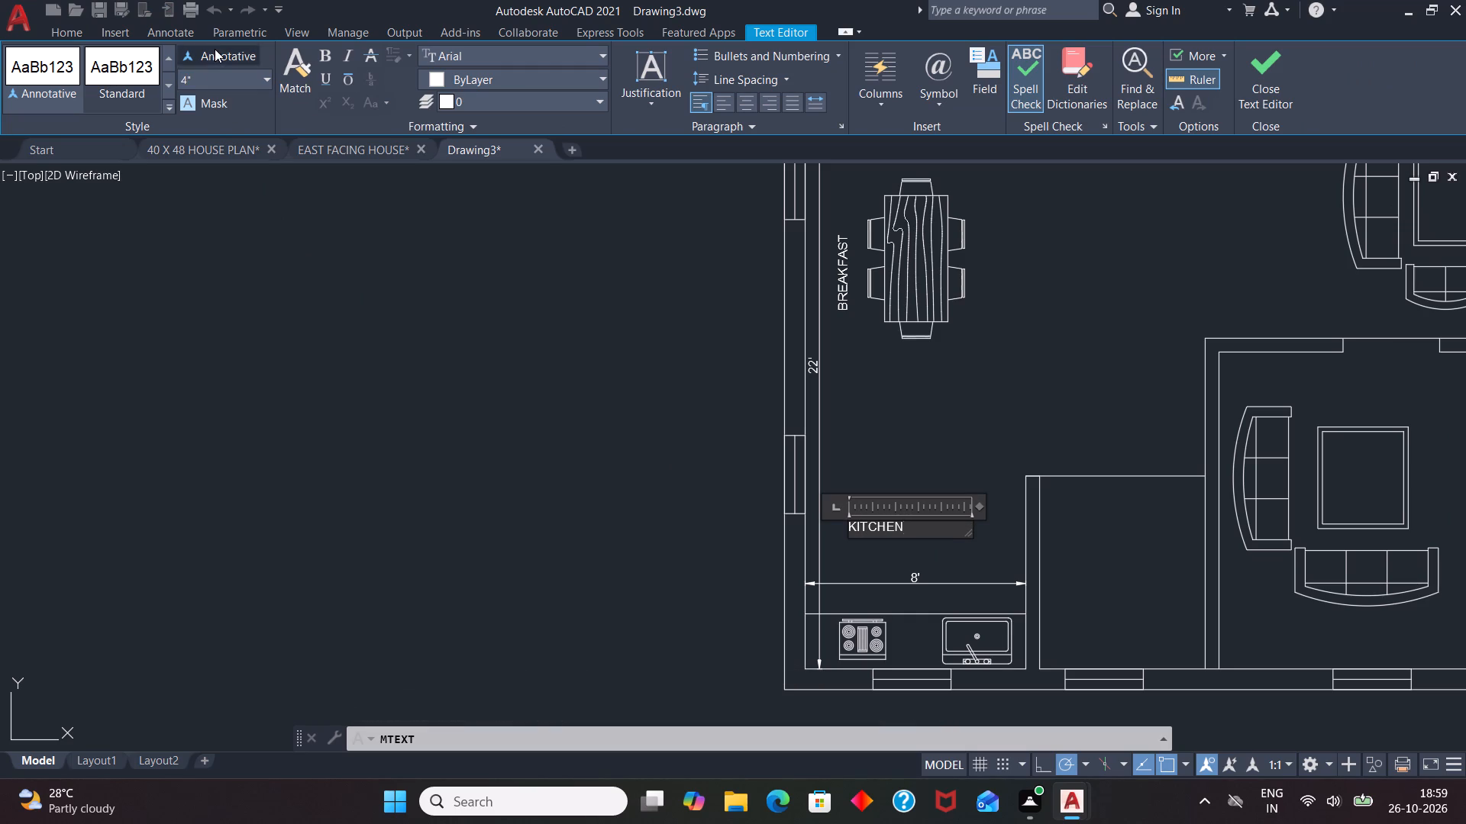
click(999, 556)
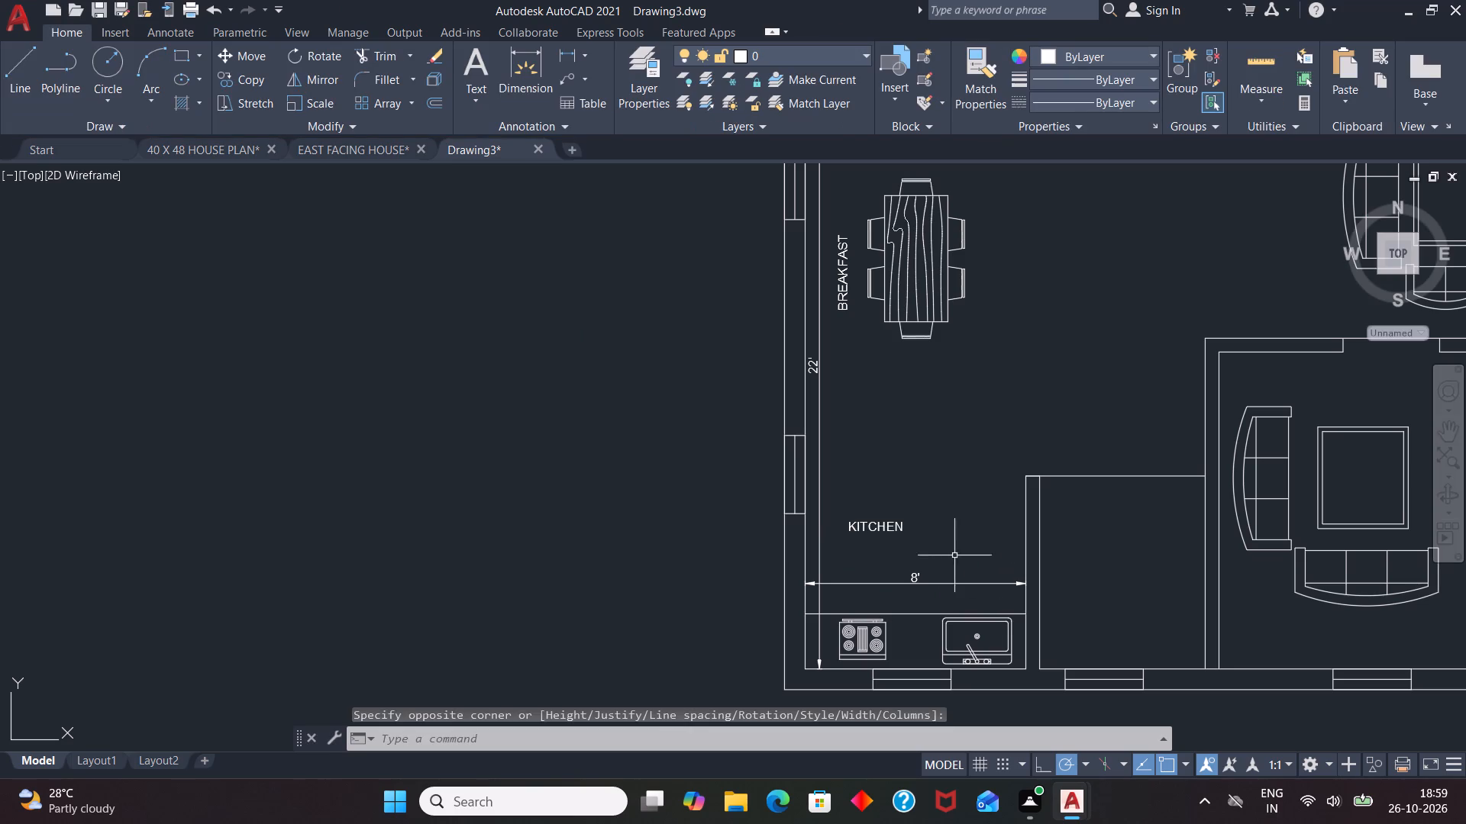
Move the KITCHEN label about 1' to the right so it sits centred above the counter.
click(887, 531)
click(852, 522)
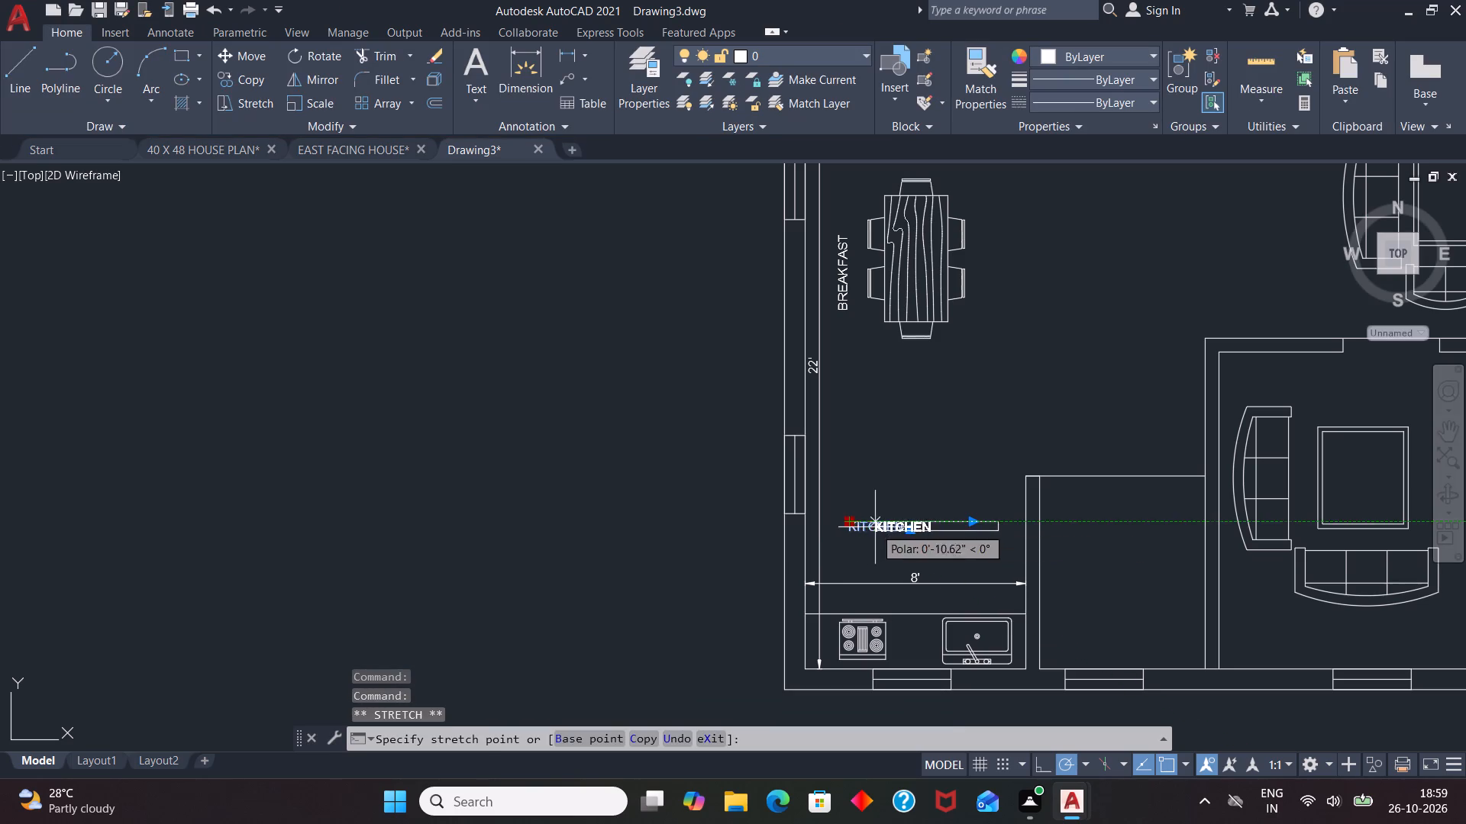
click(880, 526)
key(Escape)
Add a multiline text label reading PUJA, 4" high, inside the small room to the right of the kitchen.
scroll(696, 542, down, 1)
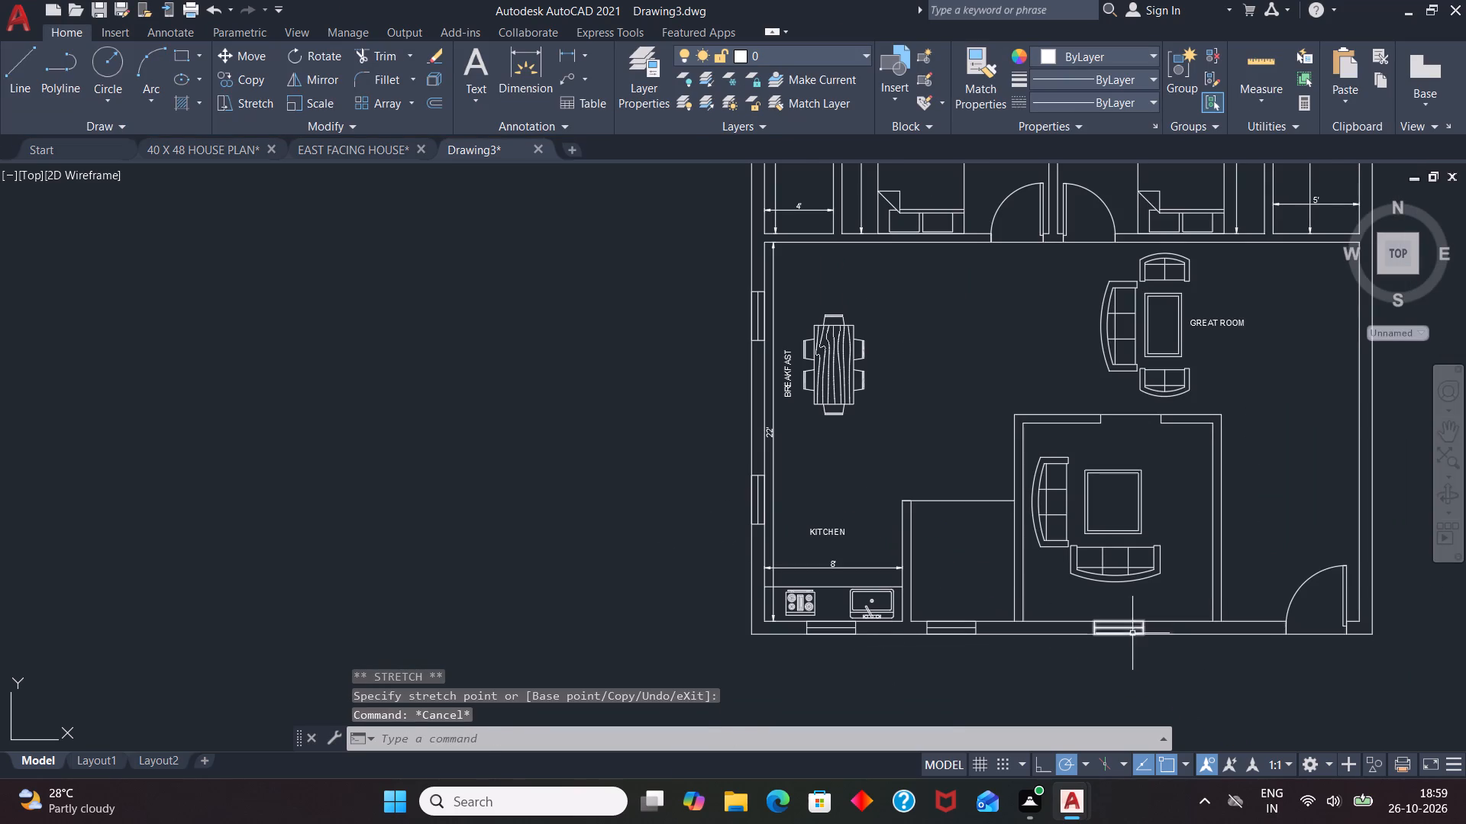
scroll(664, 522, down, 1)
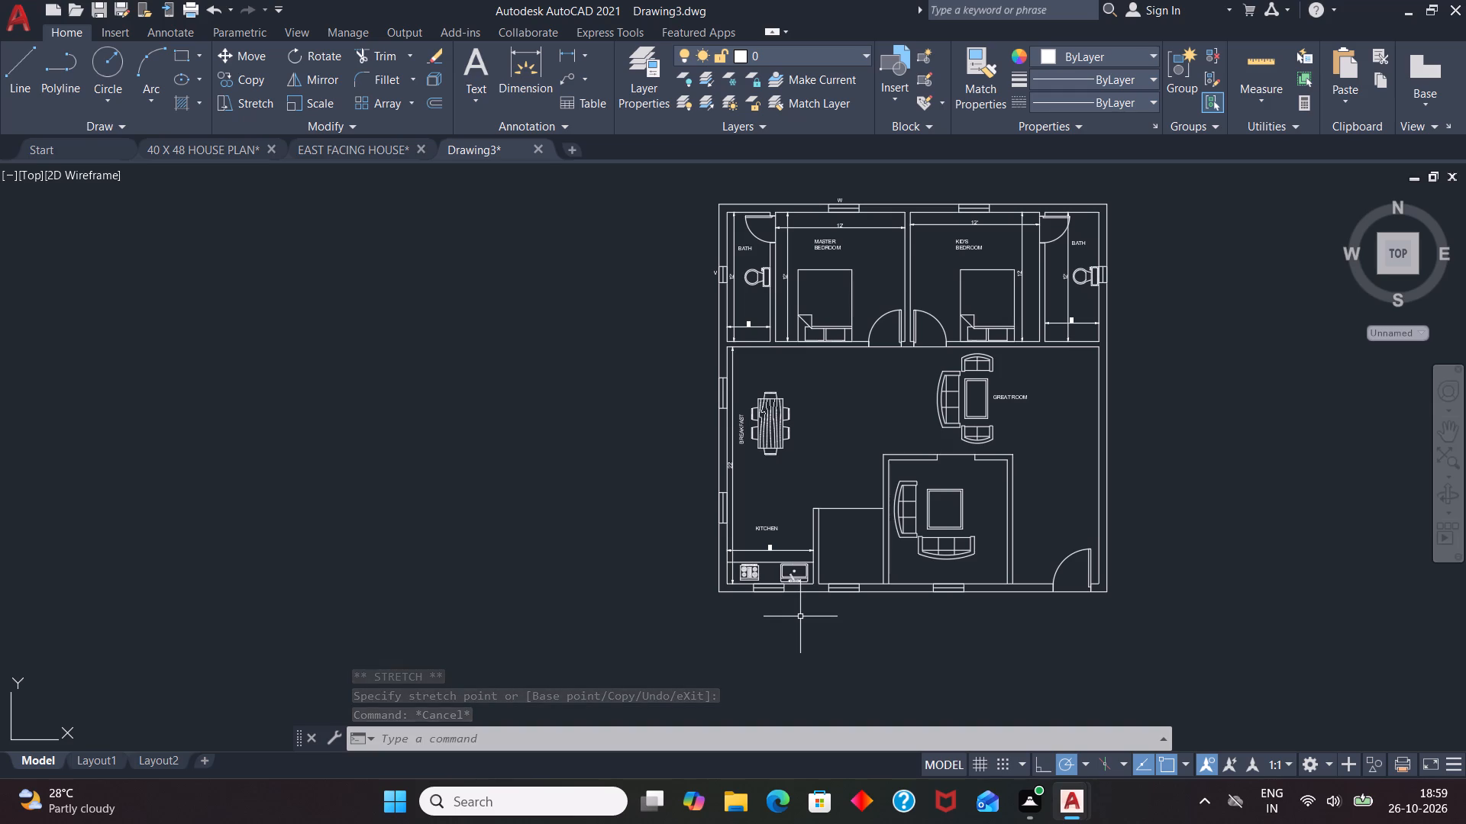
key(t)
key(Return)
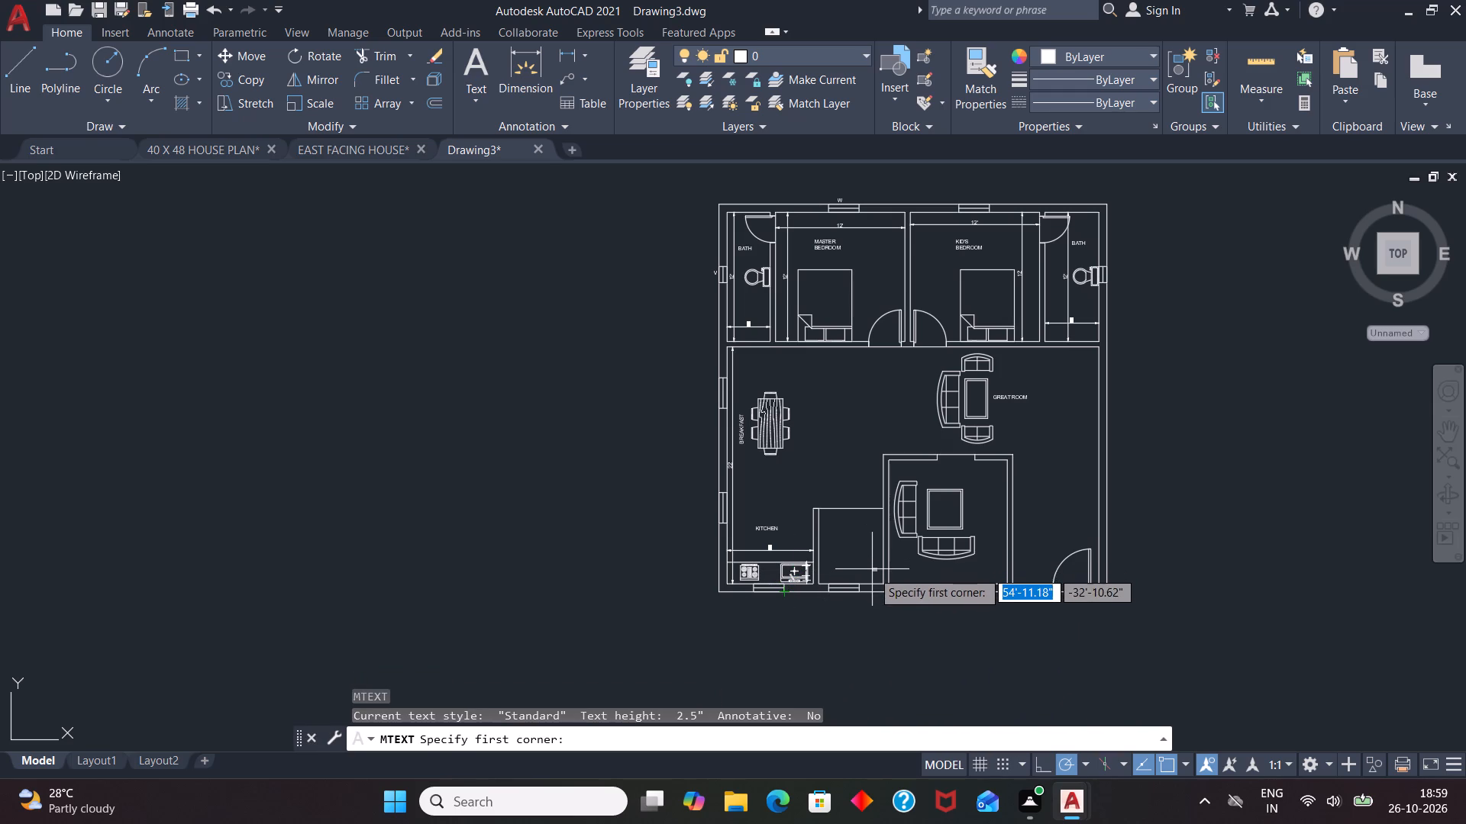
scroll(871, 571, up, 2)
drag(780, 493, 785, 500)
click(867, 537)
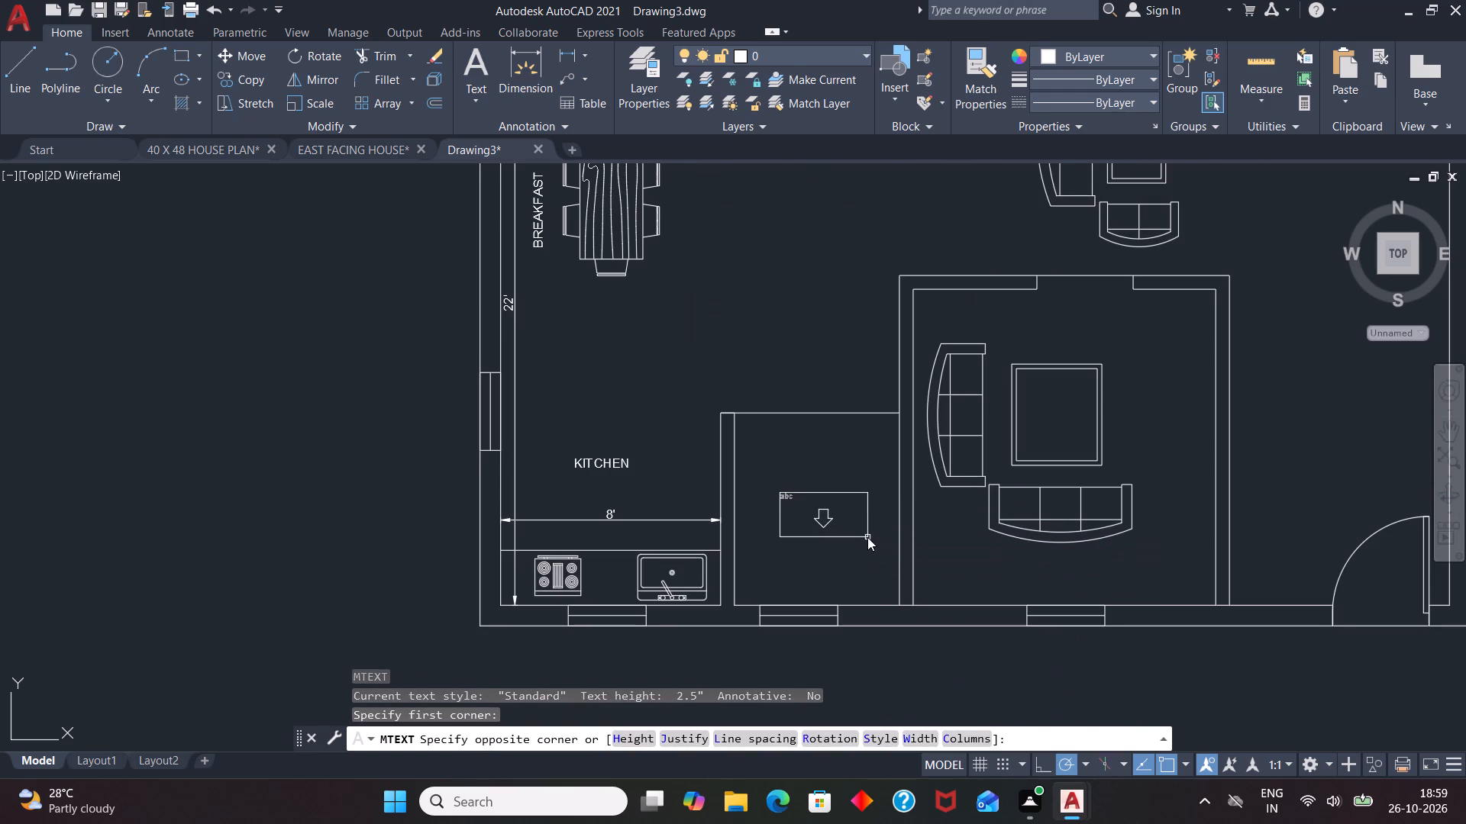
click(230, 76)
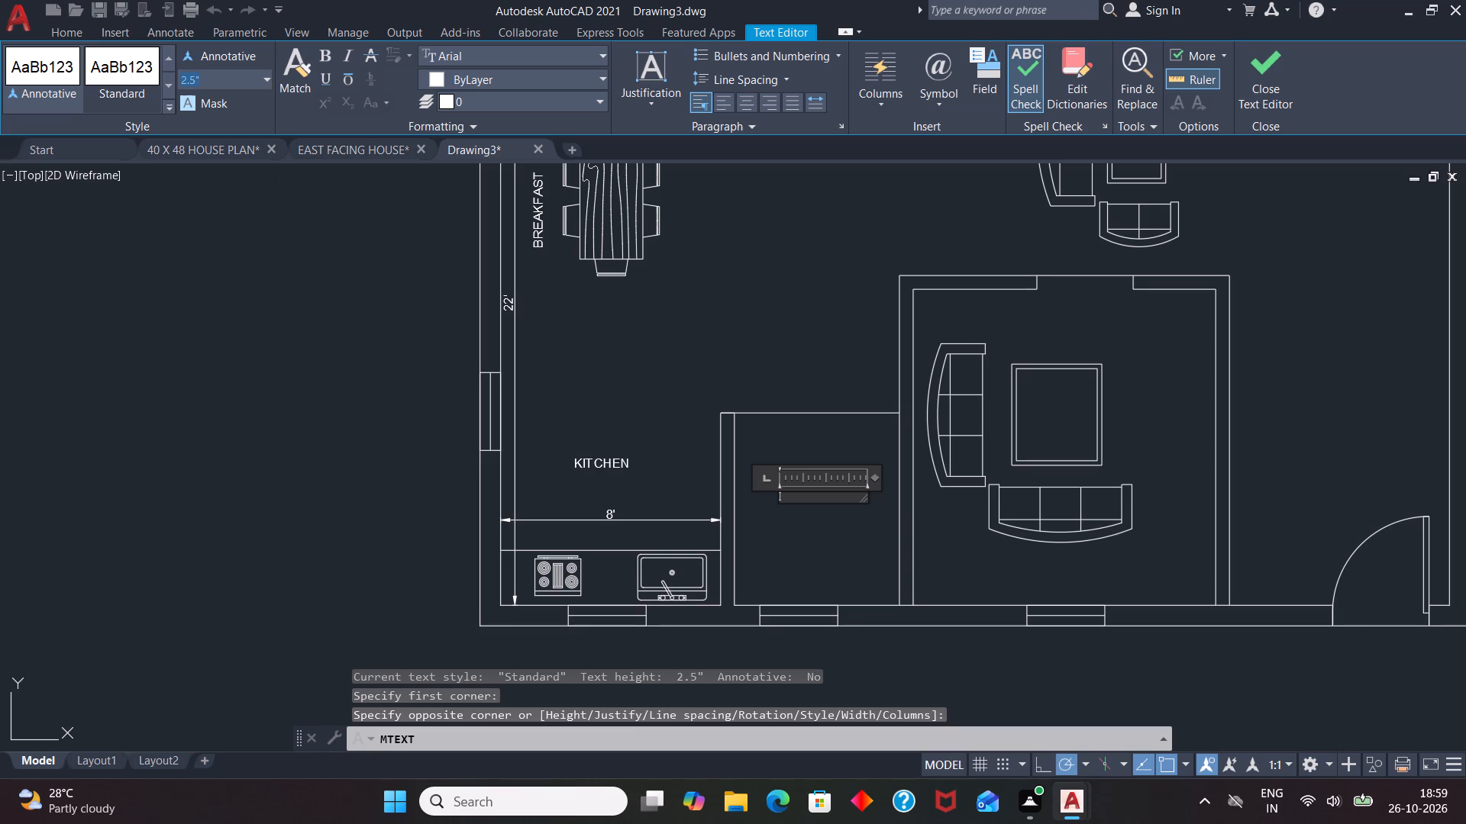
key(BackSpace)
text(4")
key(Return)
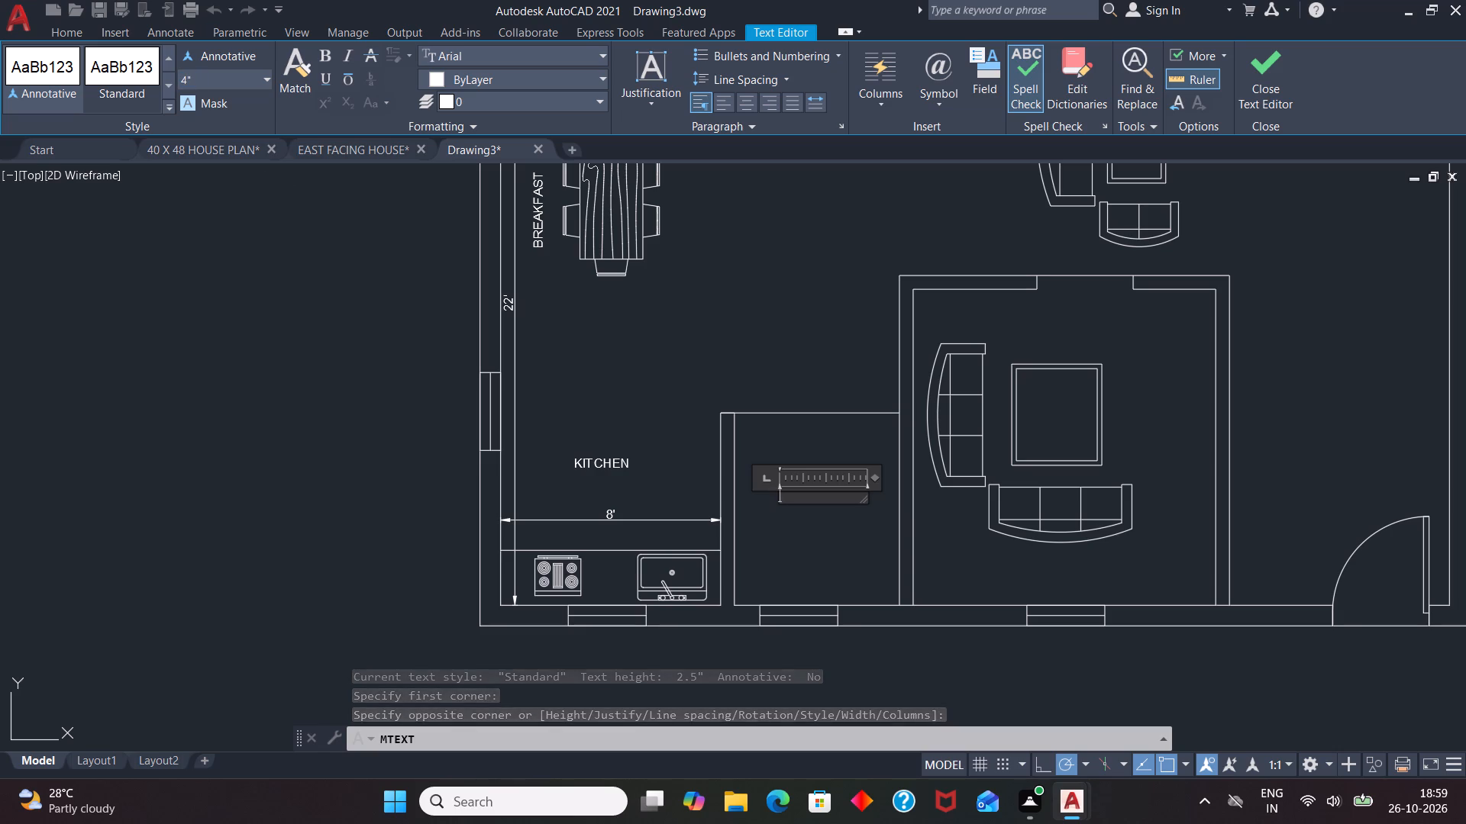
text(PUJA)
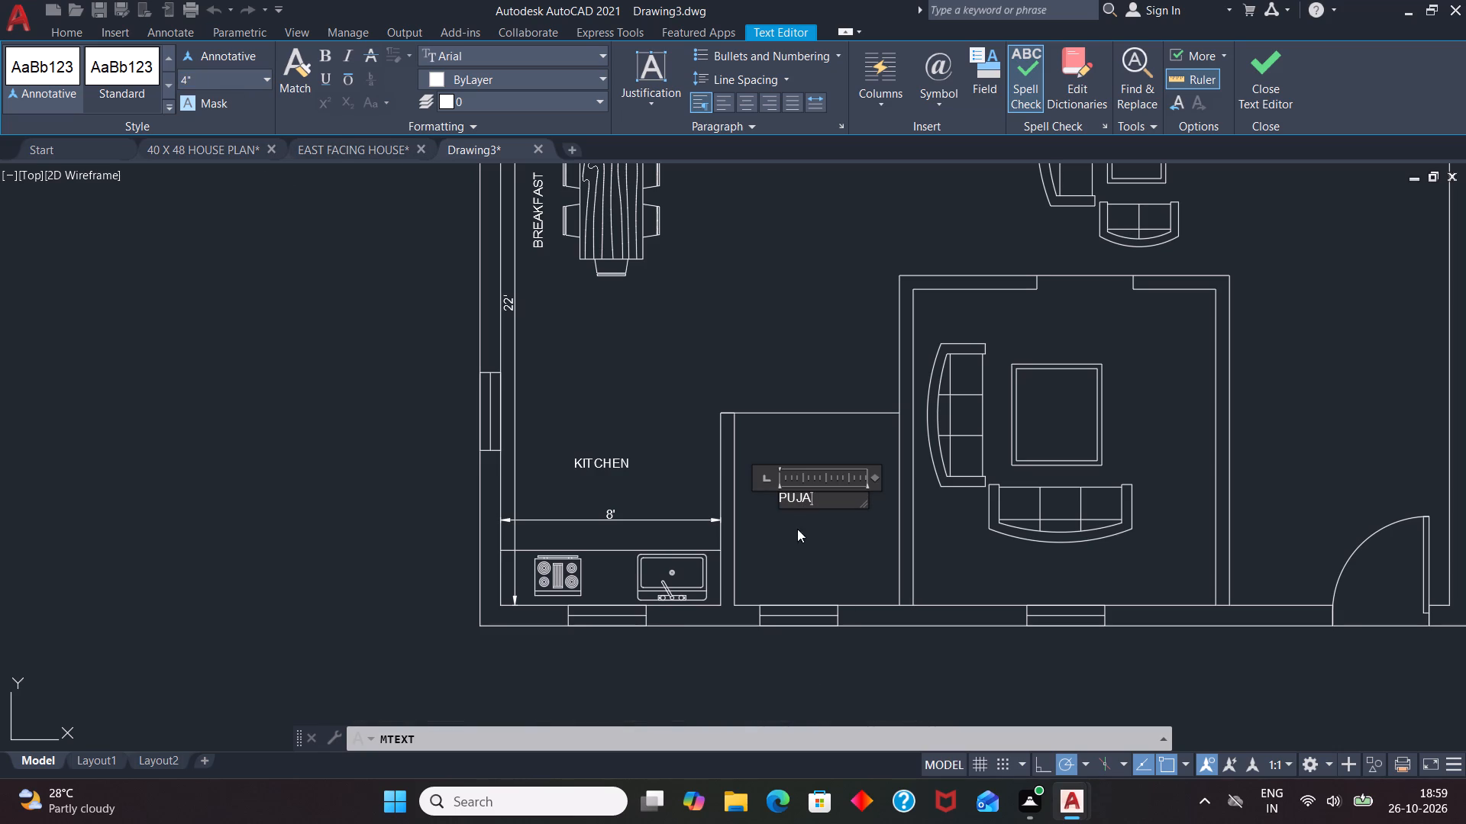
click(812, 549)
Add a vertical linear dimension for the puja room's inside length, placed just inside its left wall.
text(DLI)
key(Return)
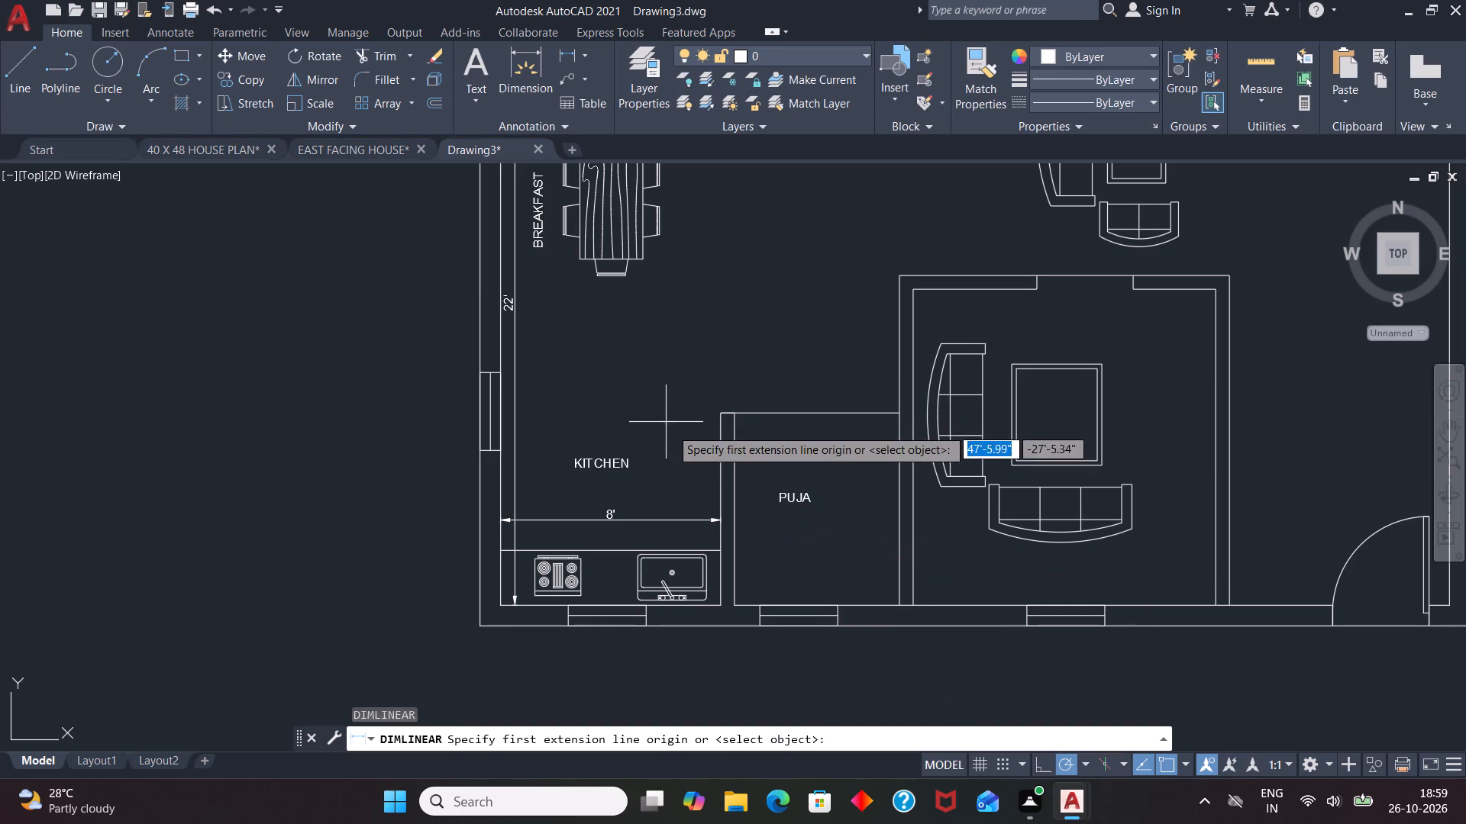
click(737, 419)
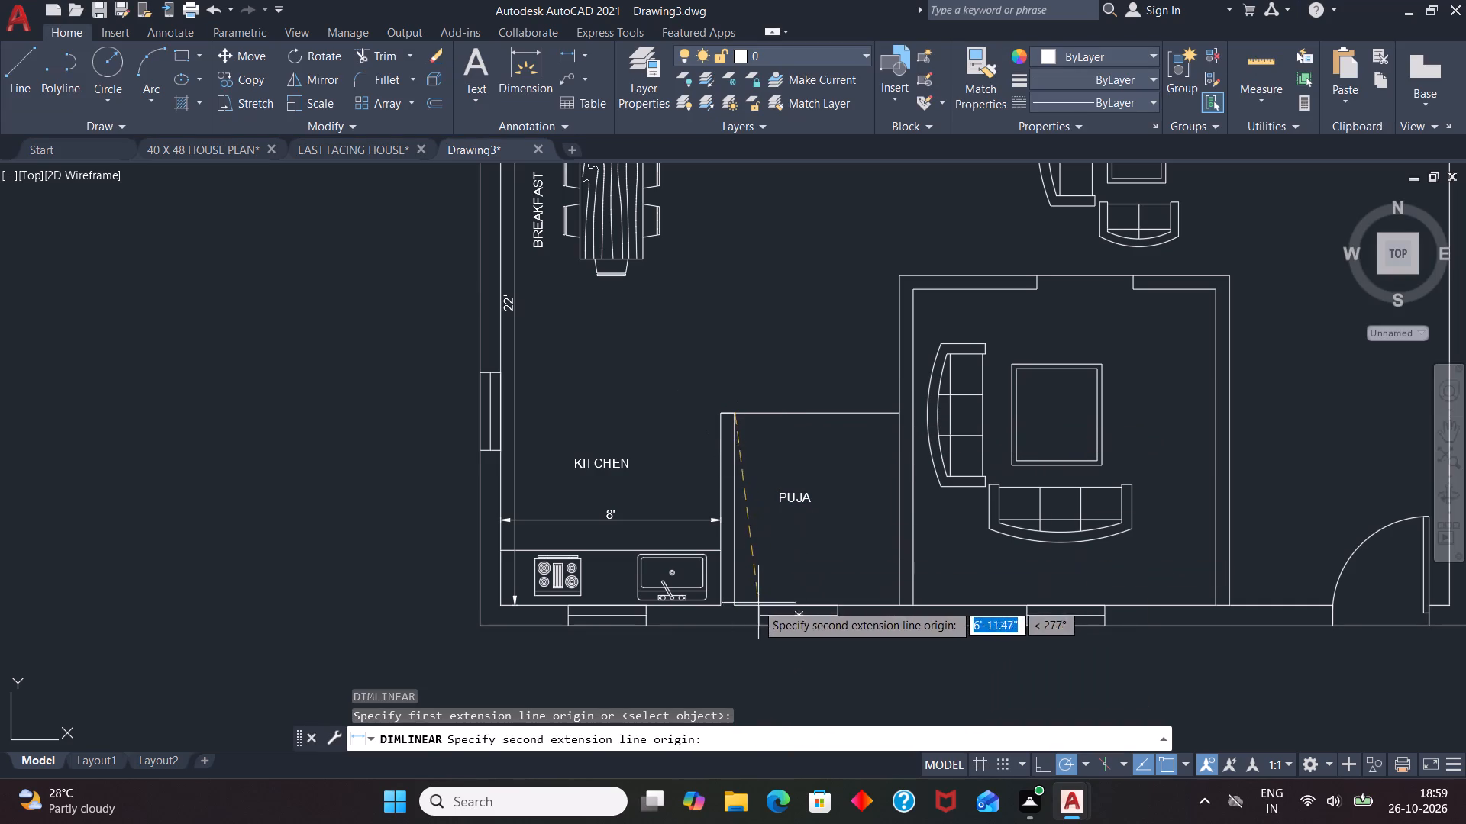
click(739, 607)
click(756, 600)
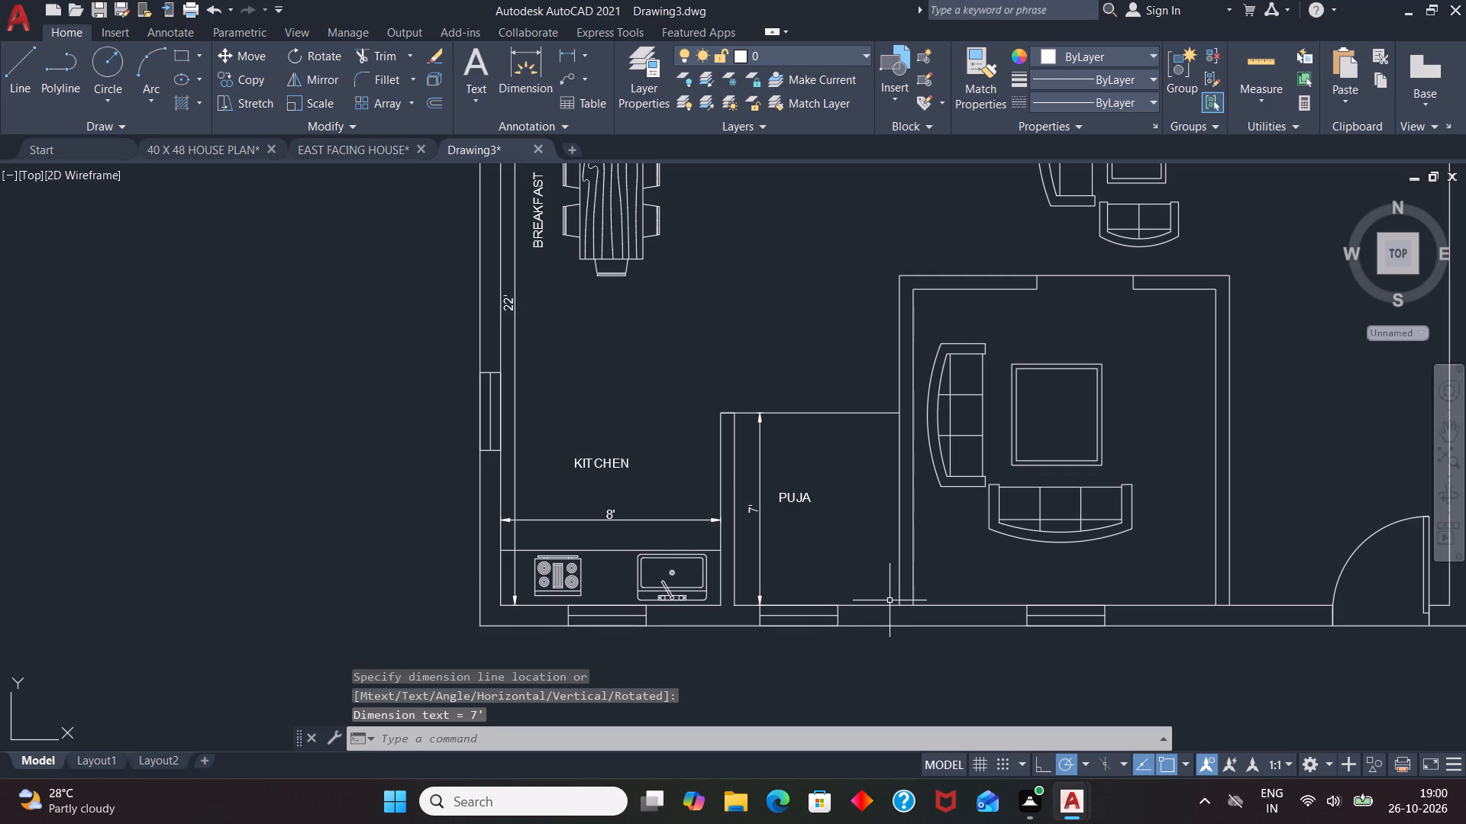
Add a horizontal linear dimension for the puja room's inside width, placed just above its bottom wall.
text(DLI)
key(Return)
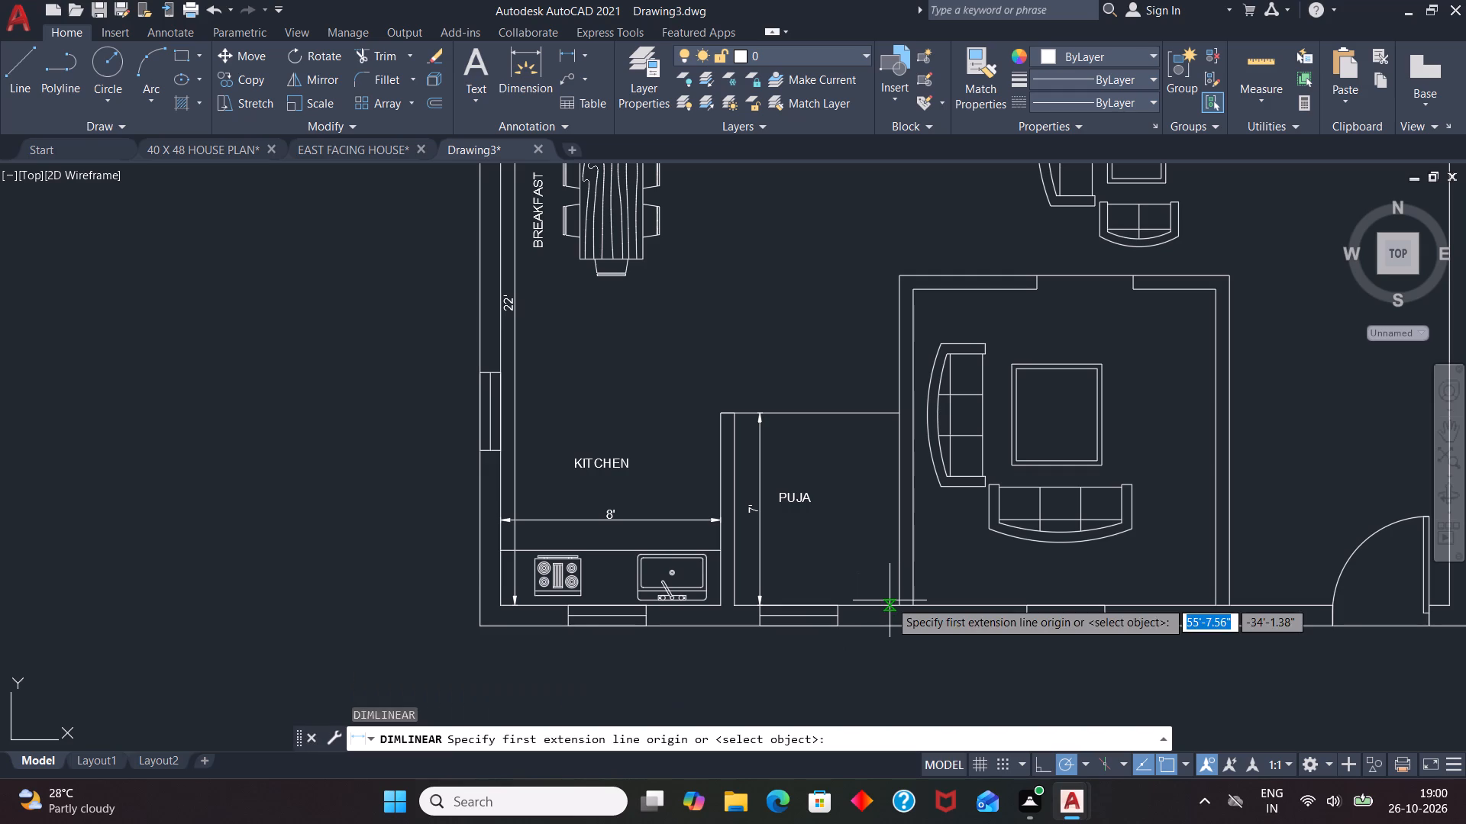
click(736, 605)
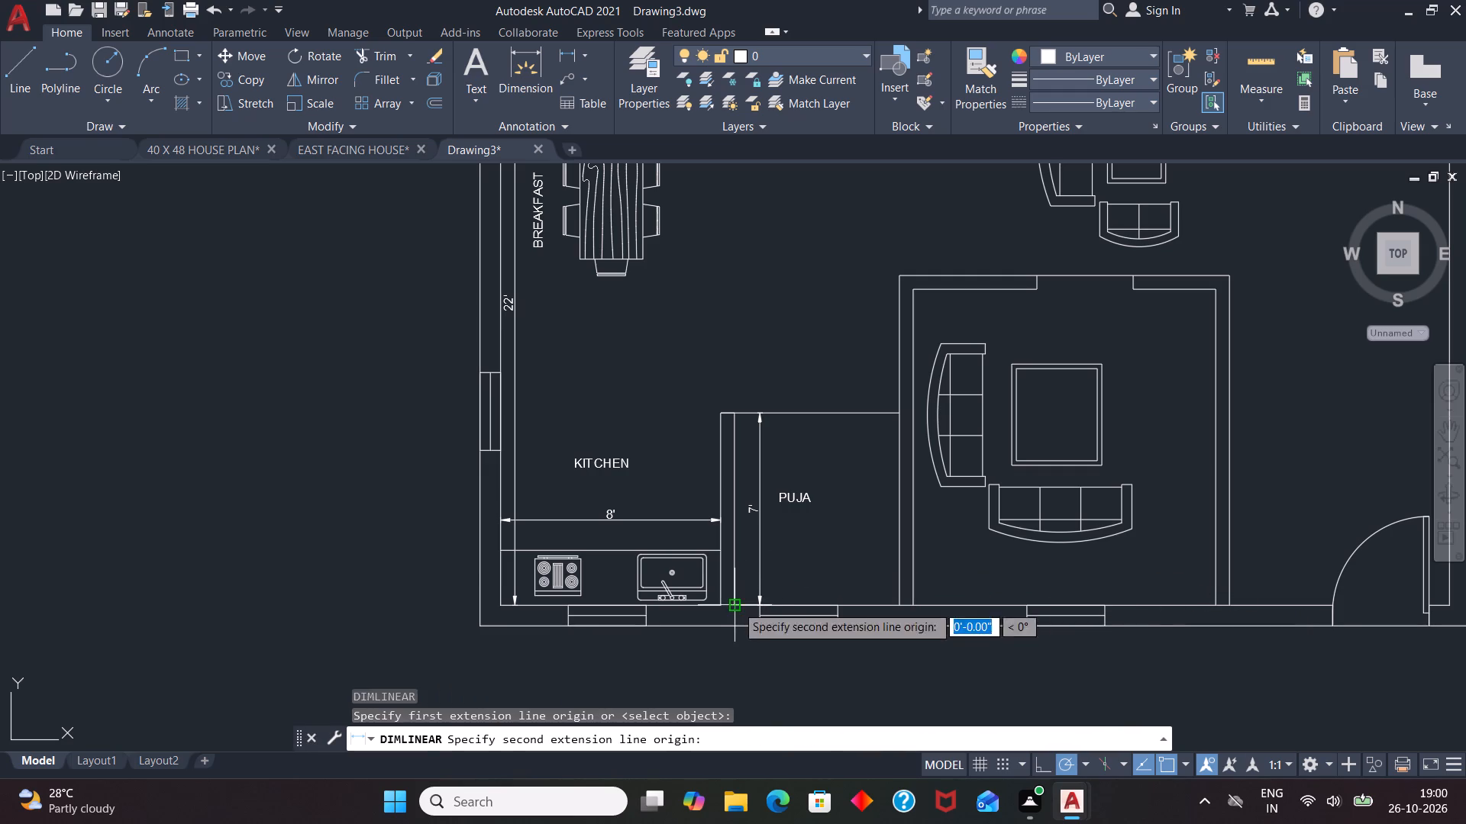
click(903, 610)
click(895, 575)
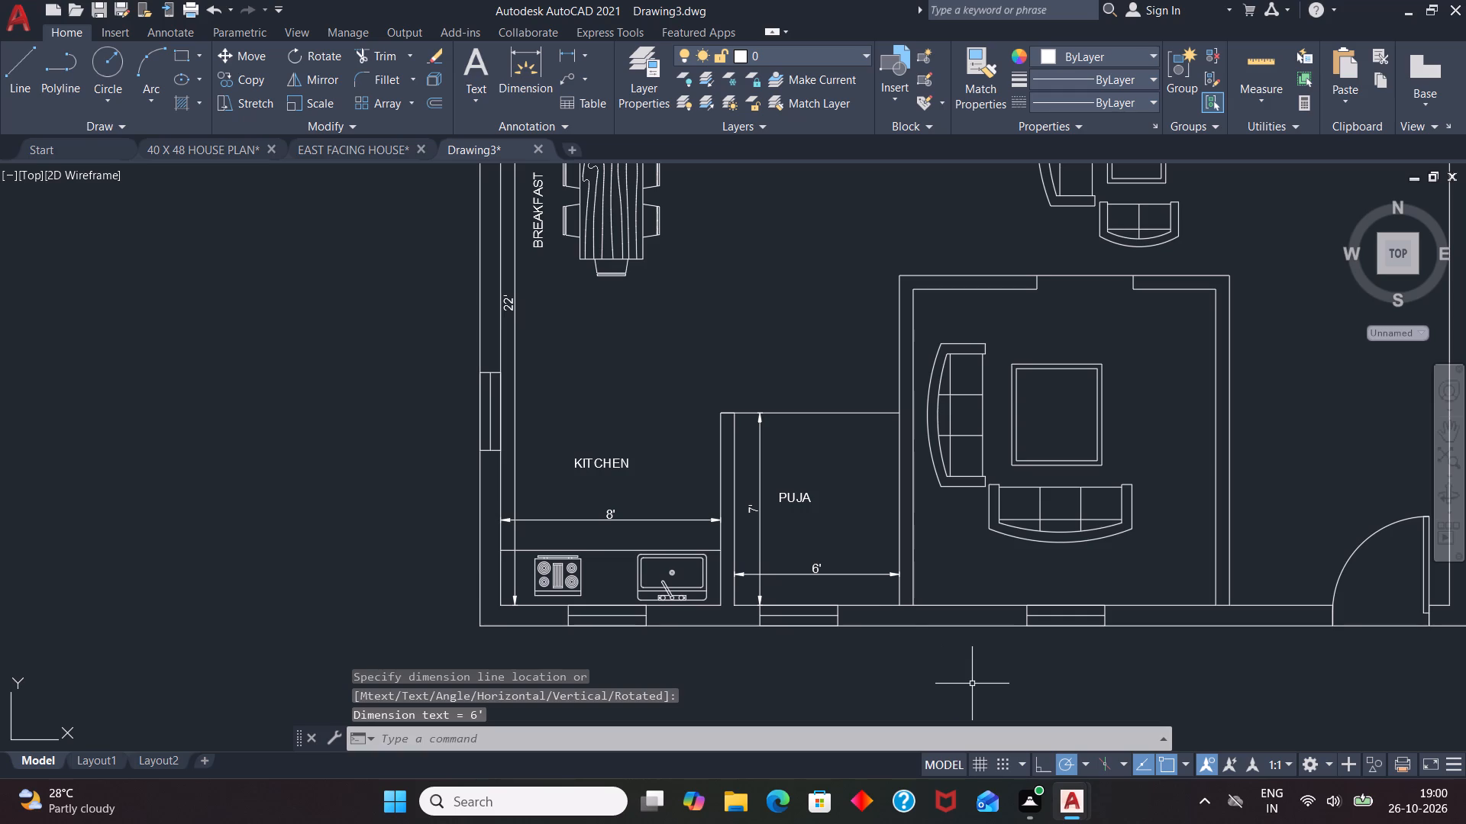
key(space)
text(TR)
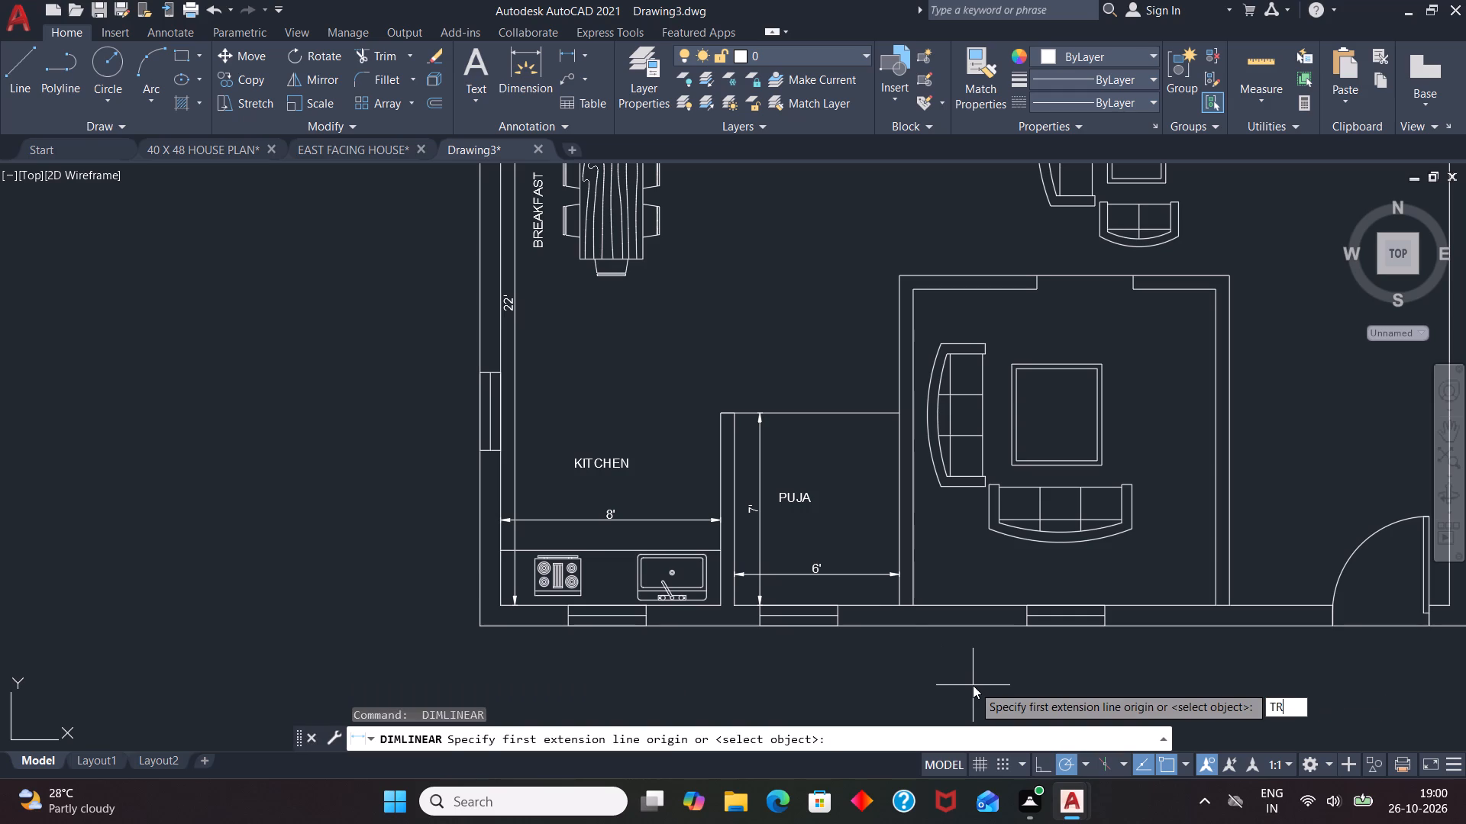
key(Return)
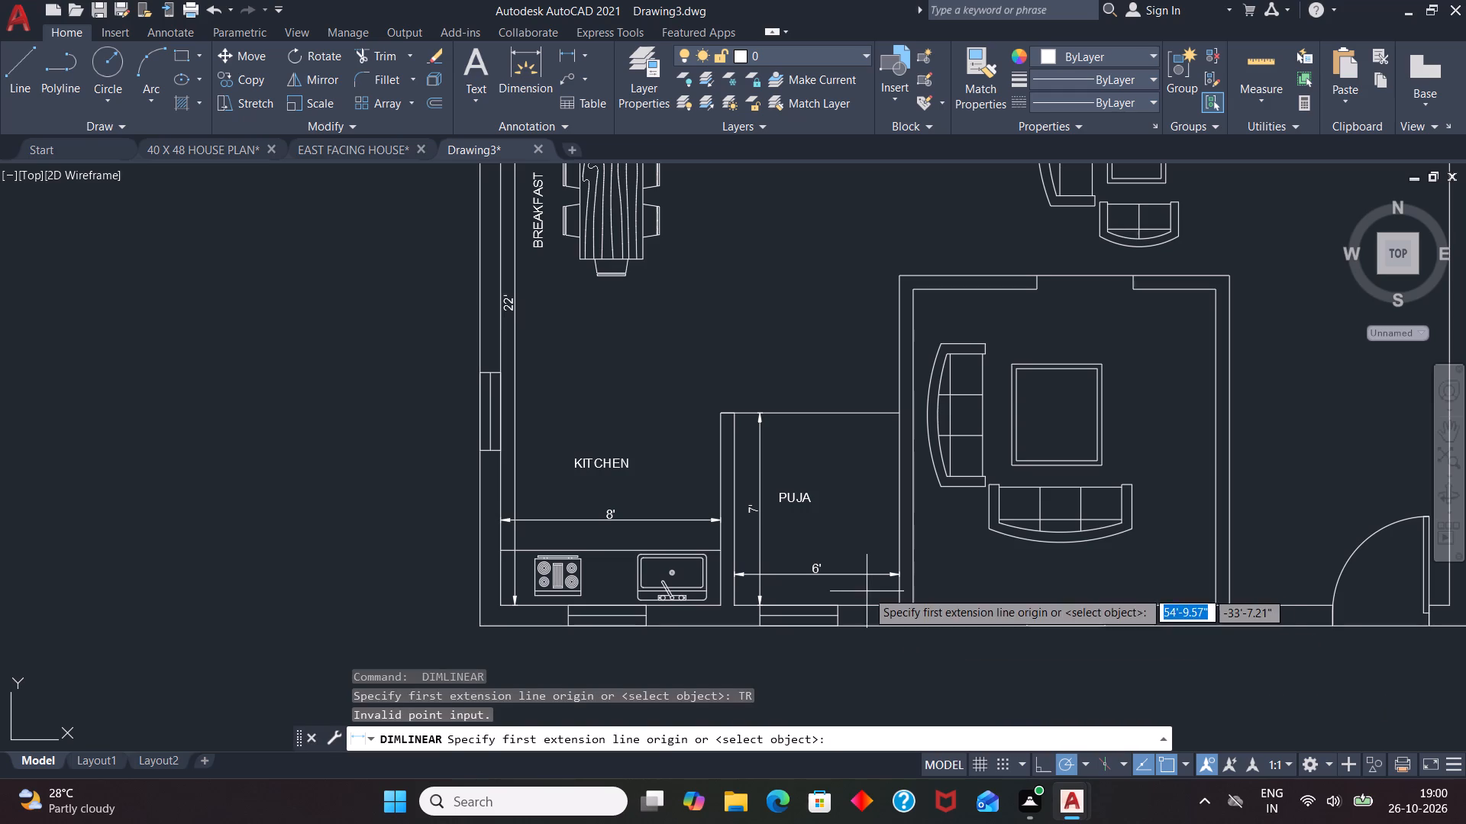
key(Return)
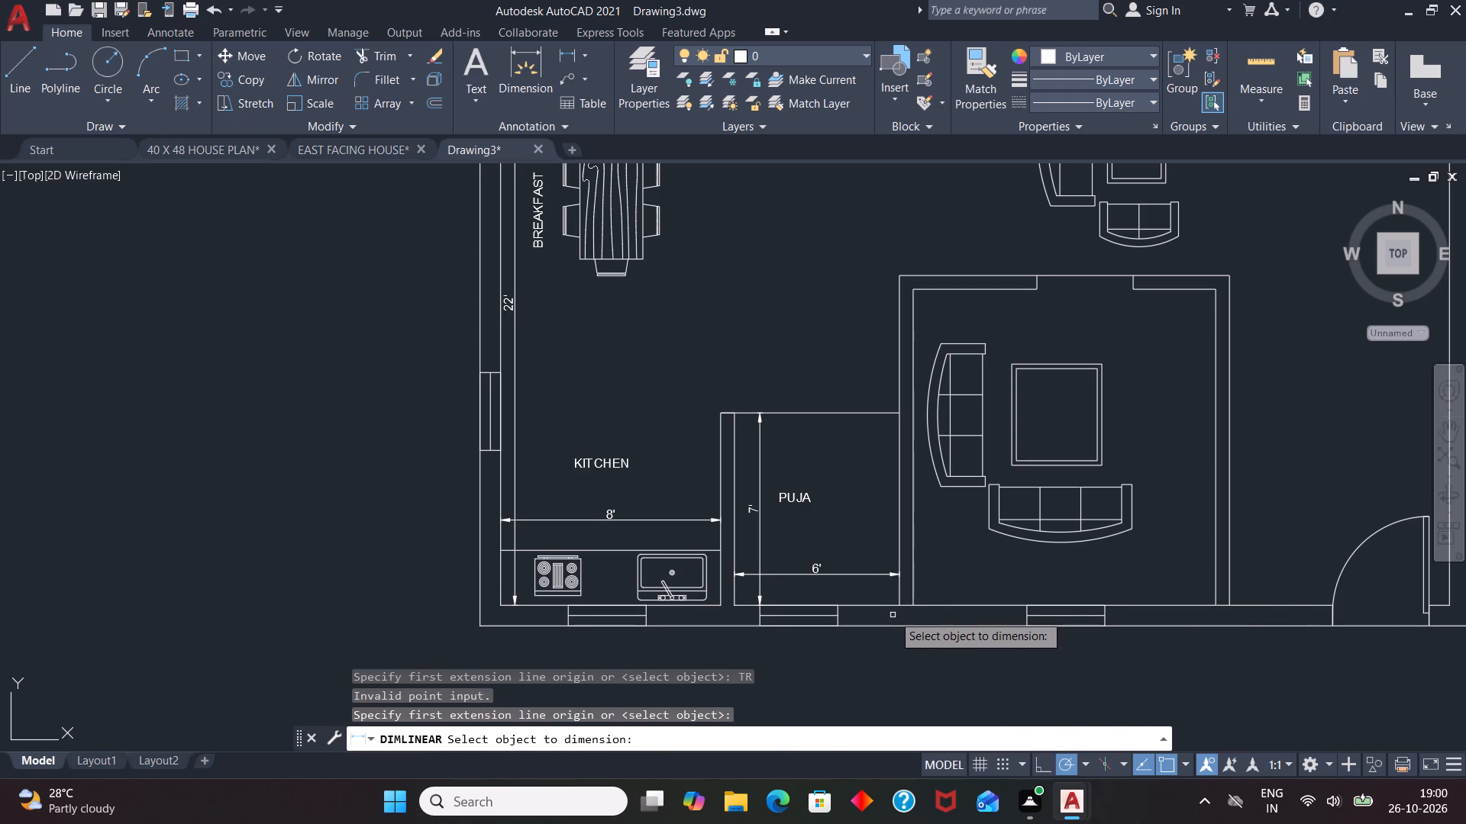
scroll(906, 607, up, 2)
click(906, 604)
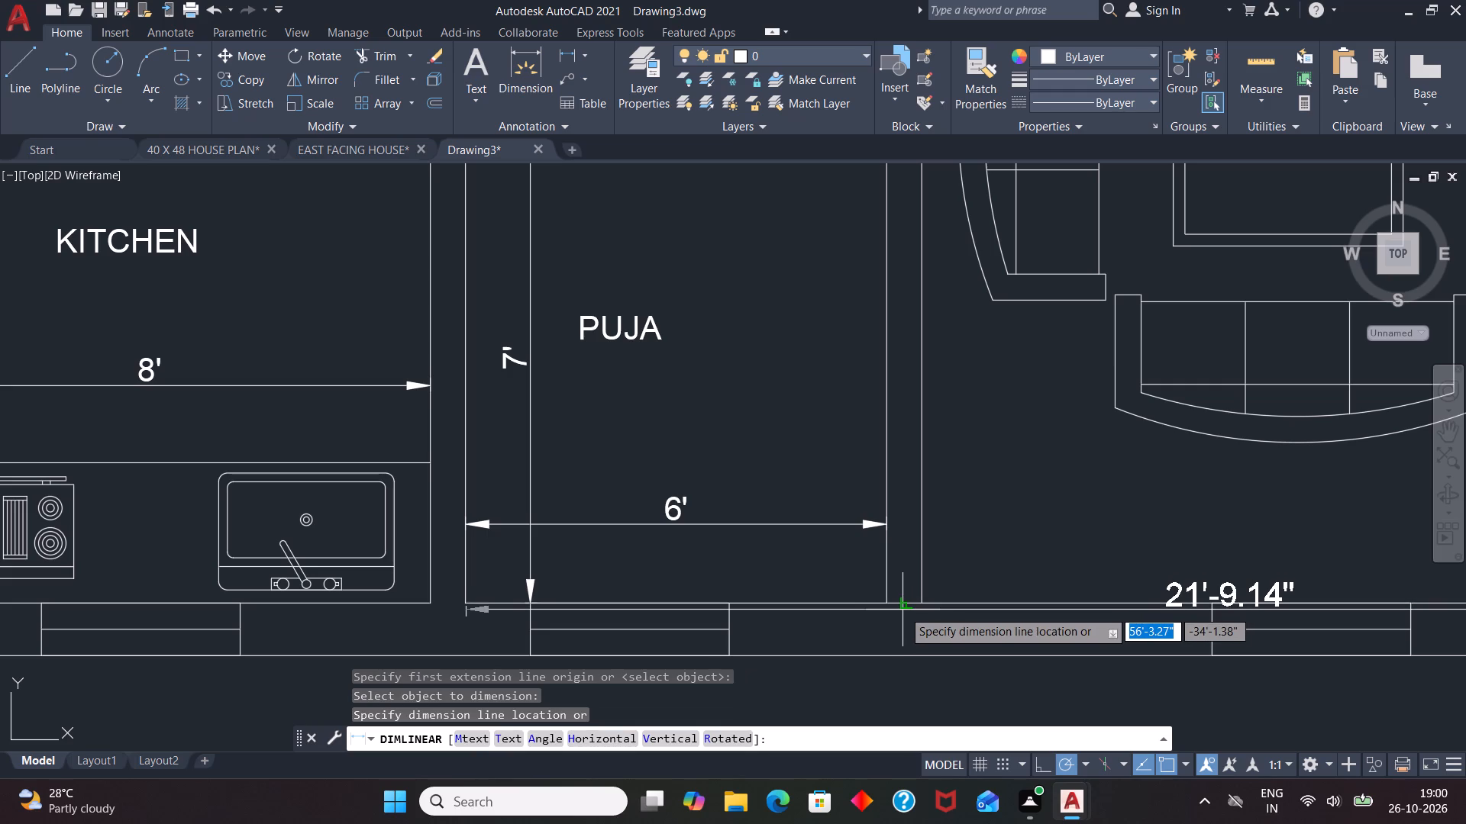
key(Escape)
Trim the bottom outer wall's inner line where it crosses the end of the partition between the puja room and the sitting room.
text(TR)
key(Return)
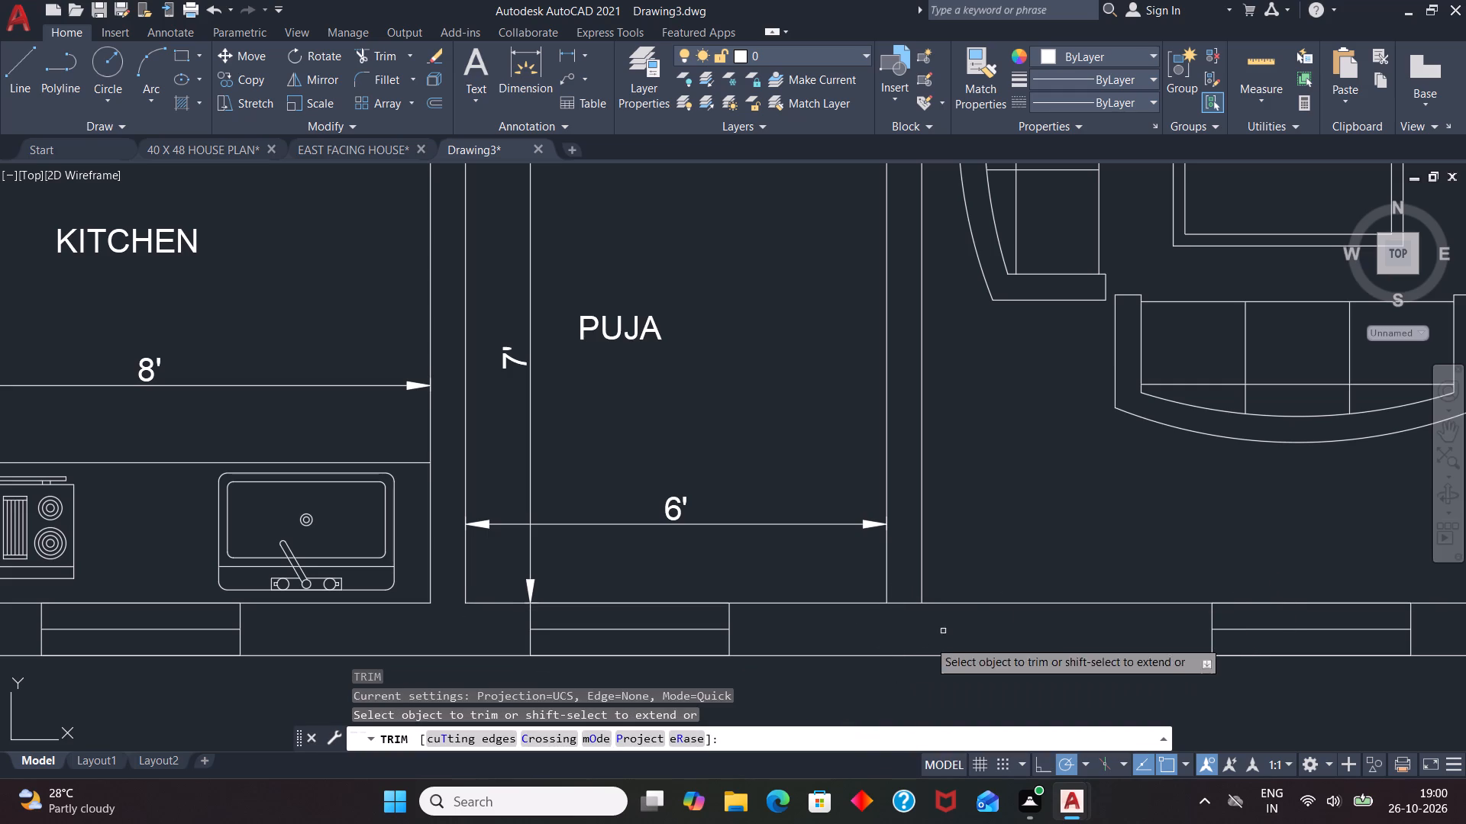
click(906, 599)
click(902, 617)
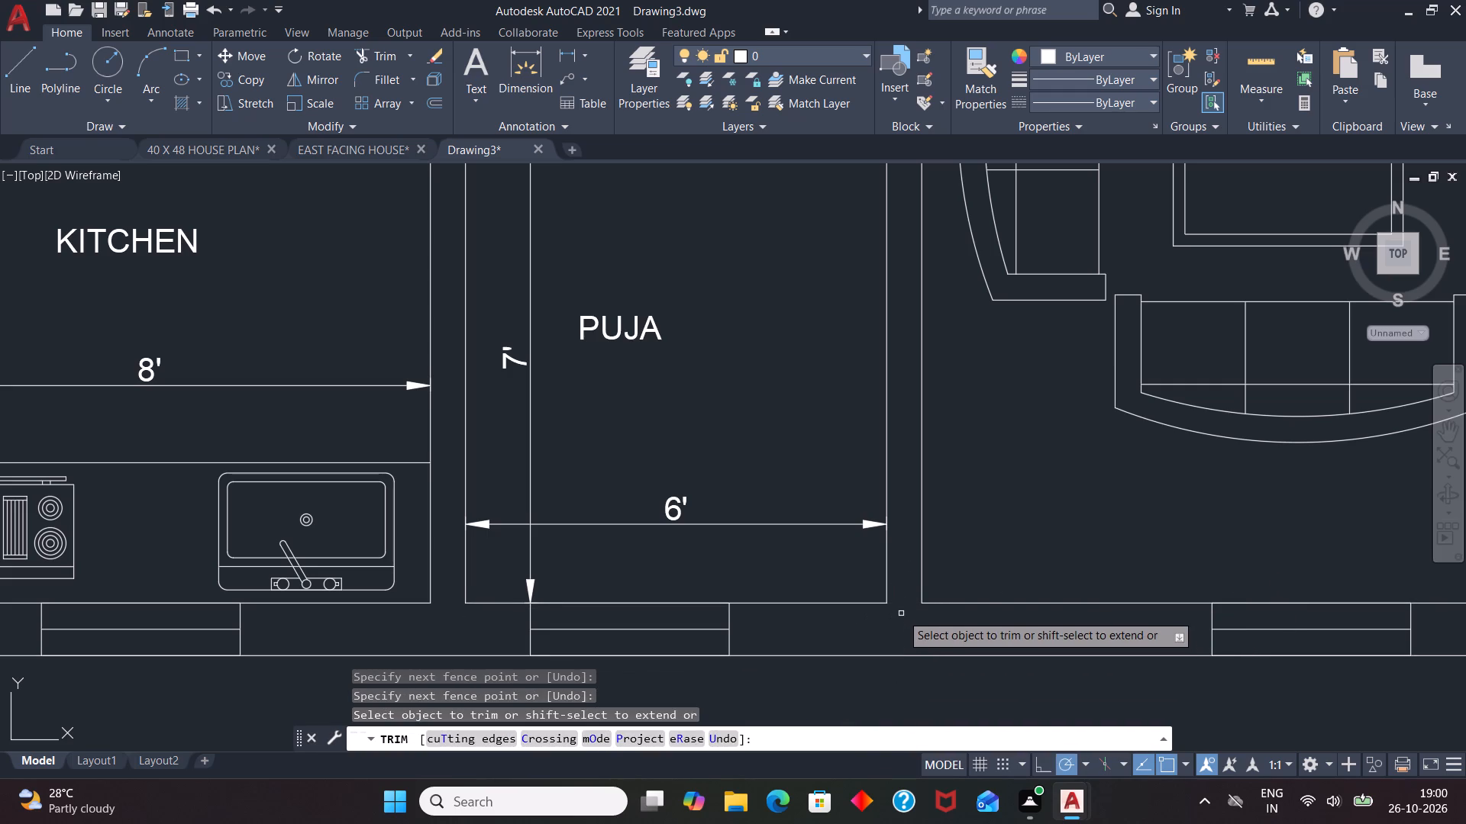
key(Escape)
Add a horizontal linear dimension for the inside width of the sitting room right of the puja room, placed just below its top wall.
scroll(694, 533, down, 2)
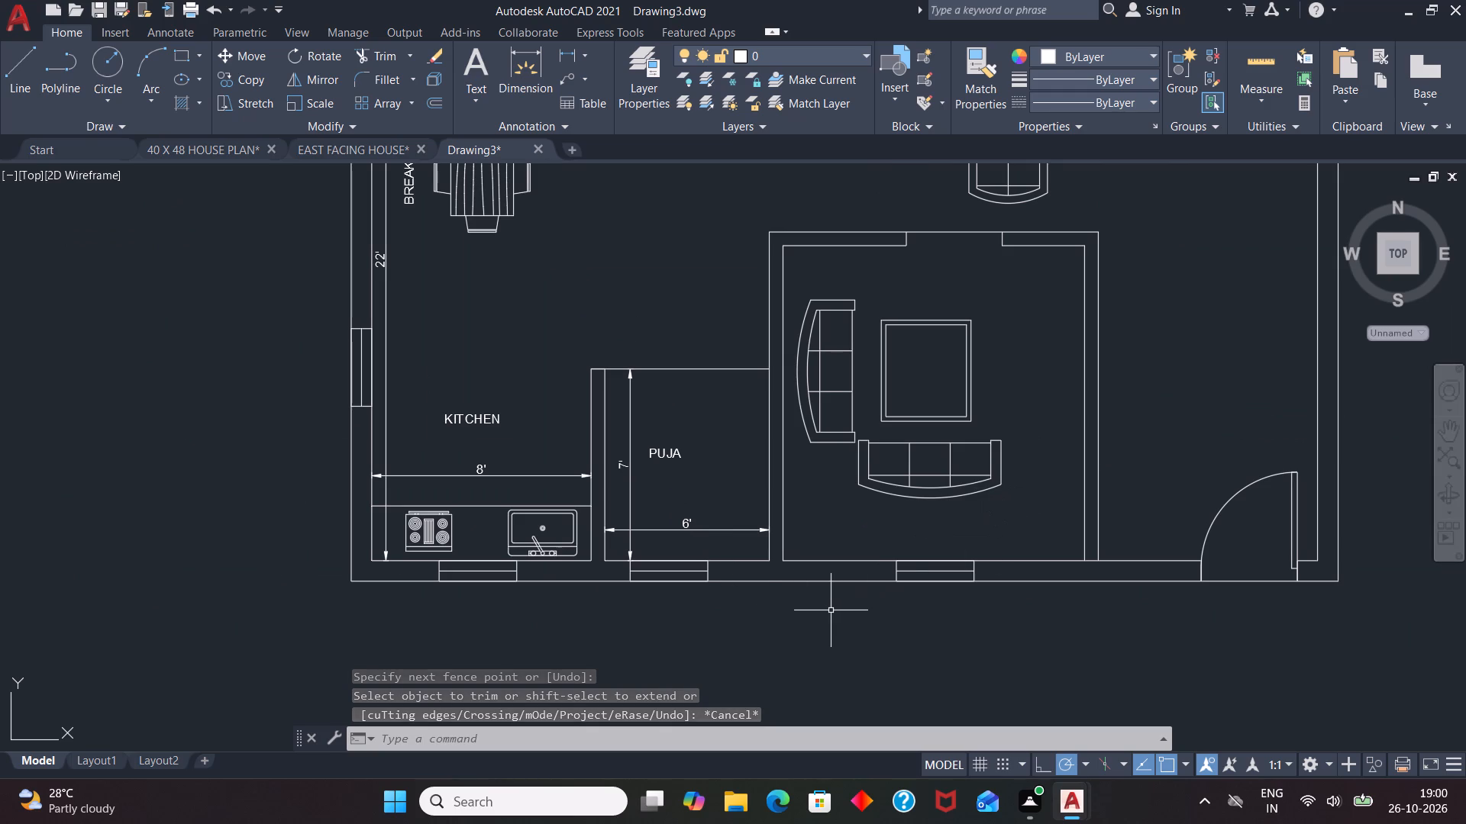
text(DLI)
key(Return)
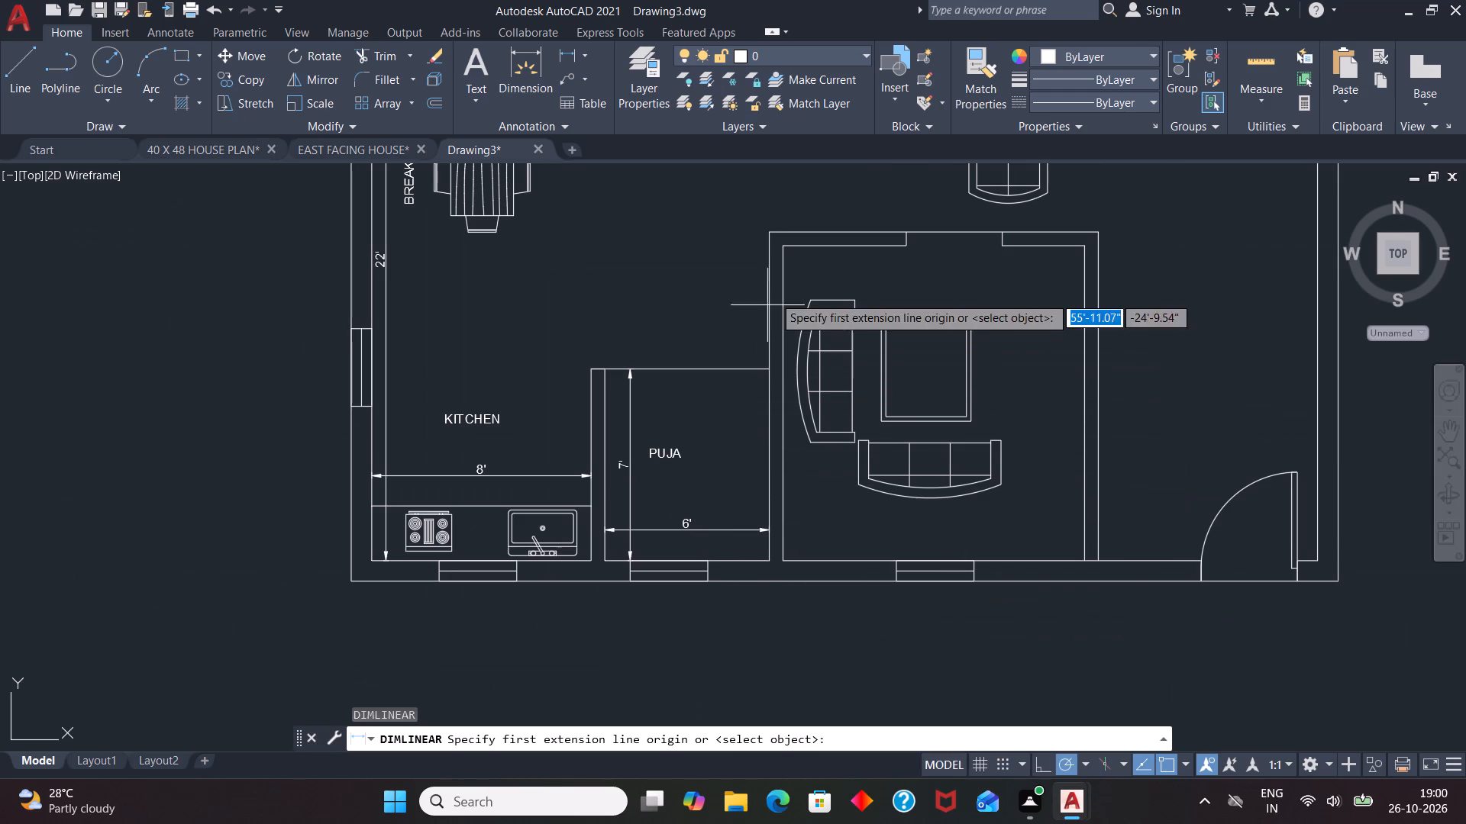
click(782, 246)
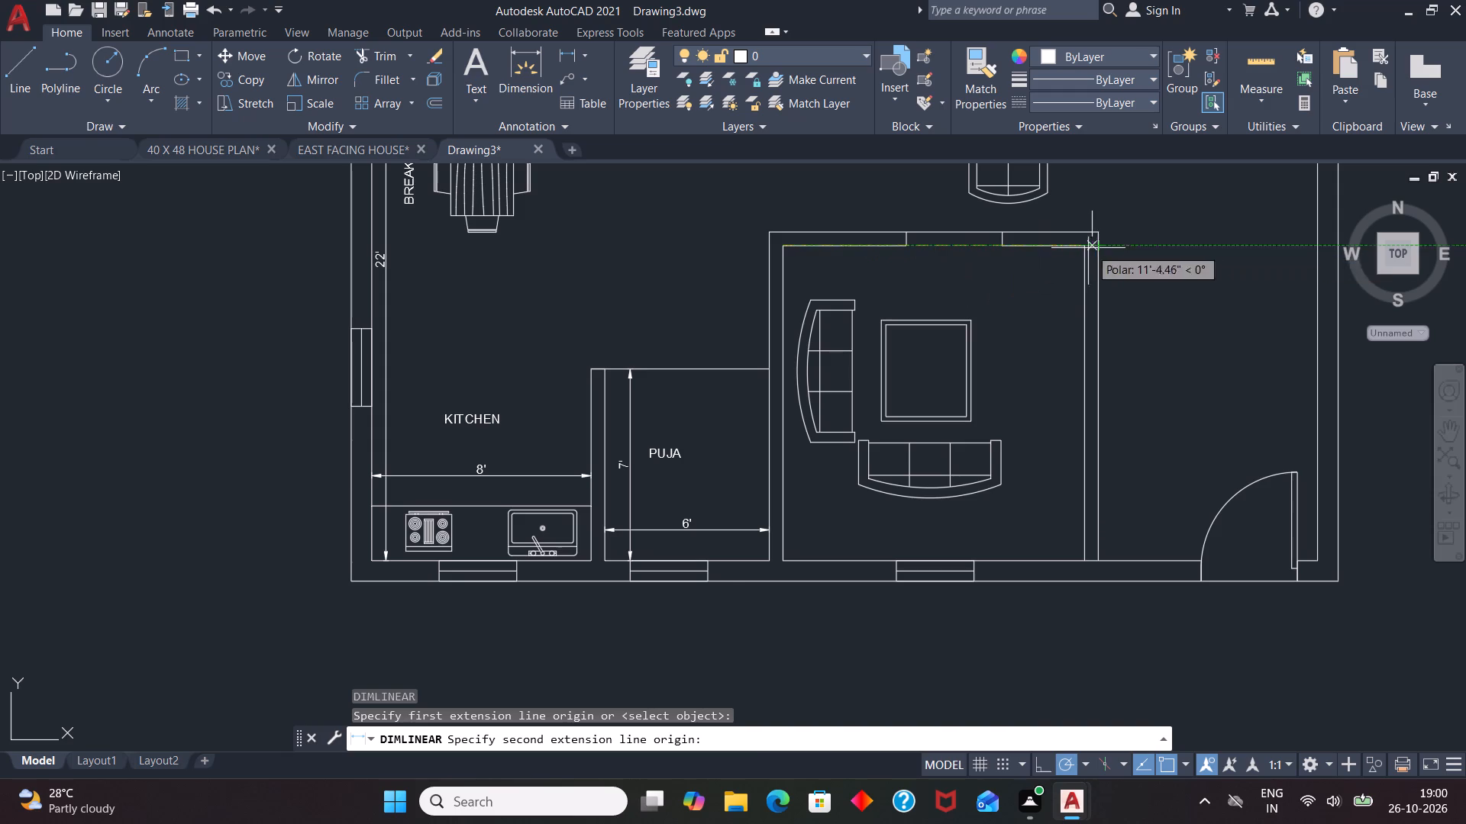
drag(1087, 248, 1087, 256)
click(1080, 276)
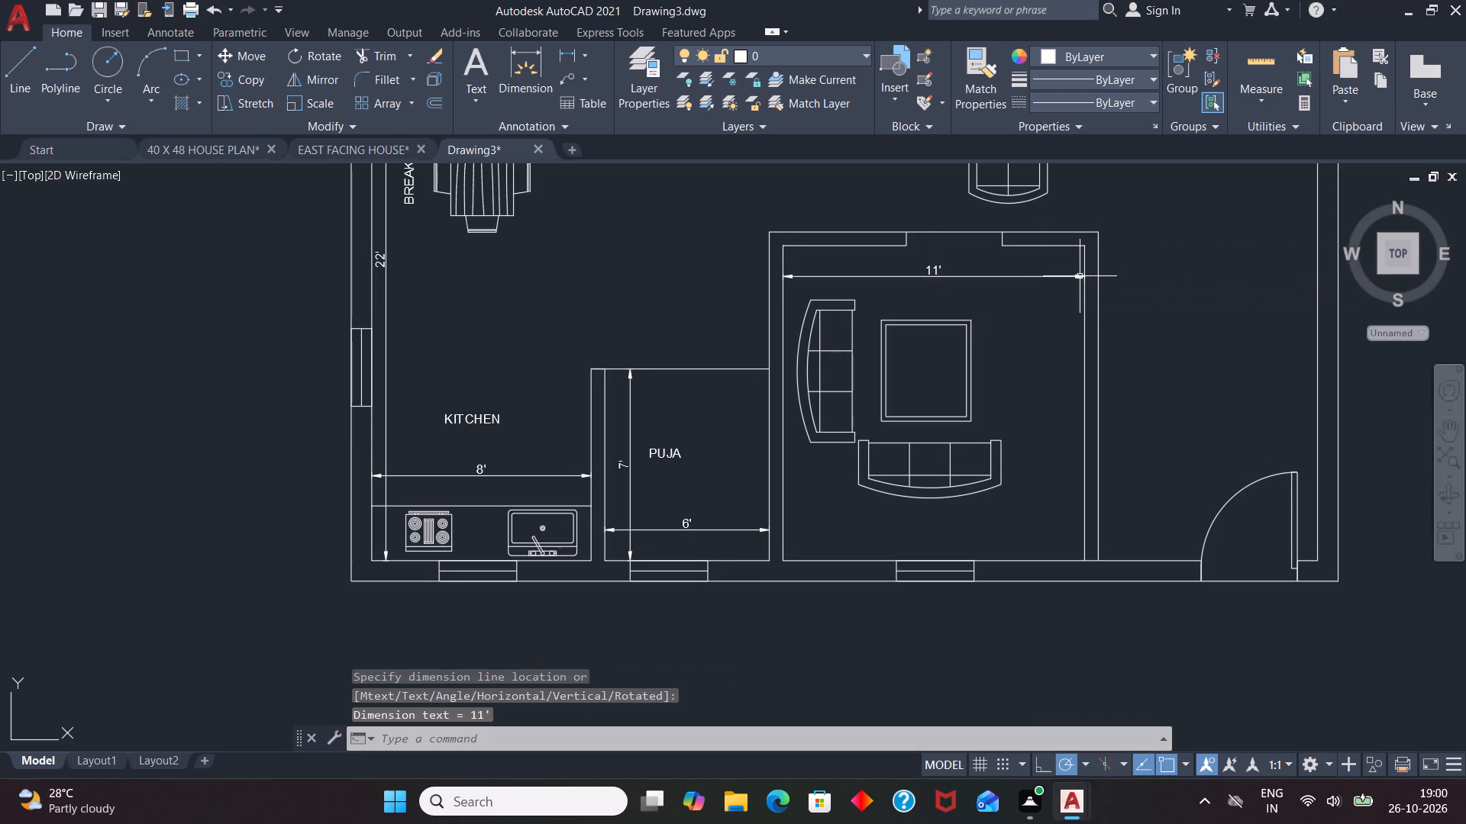
Override the text of the sitting room's inside-width dimension with 12'.
double_click(937, 272)
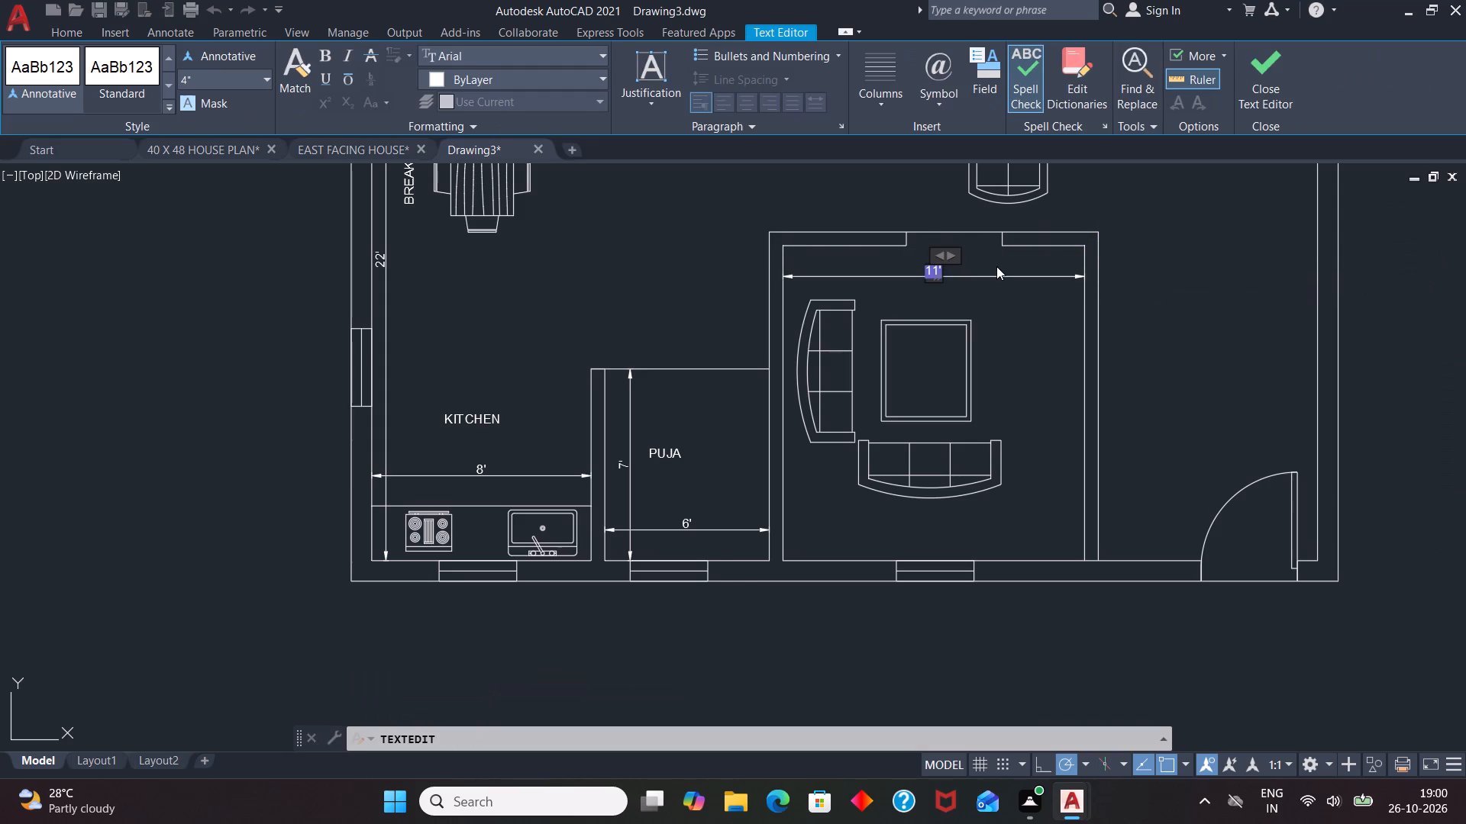
key(Delete)
text(12')
click(1051, 381)
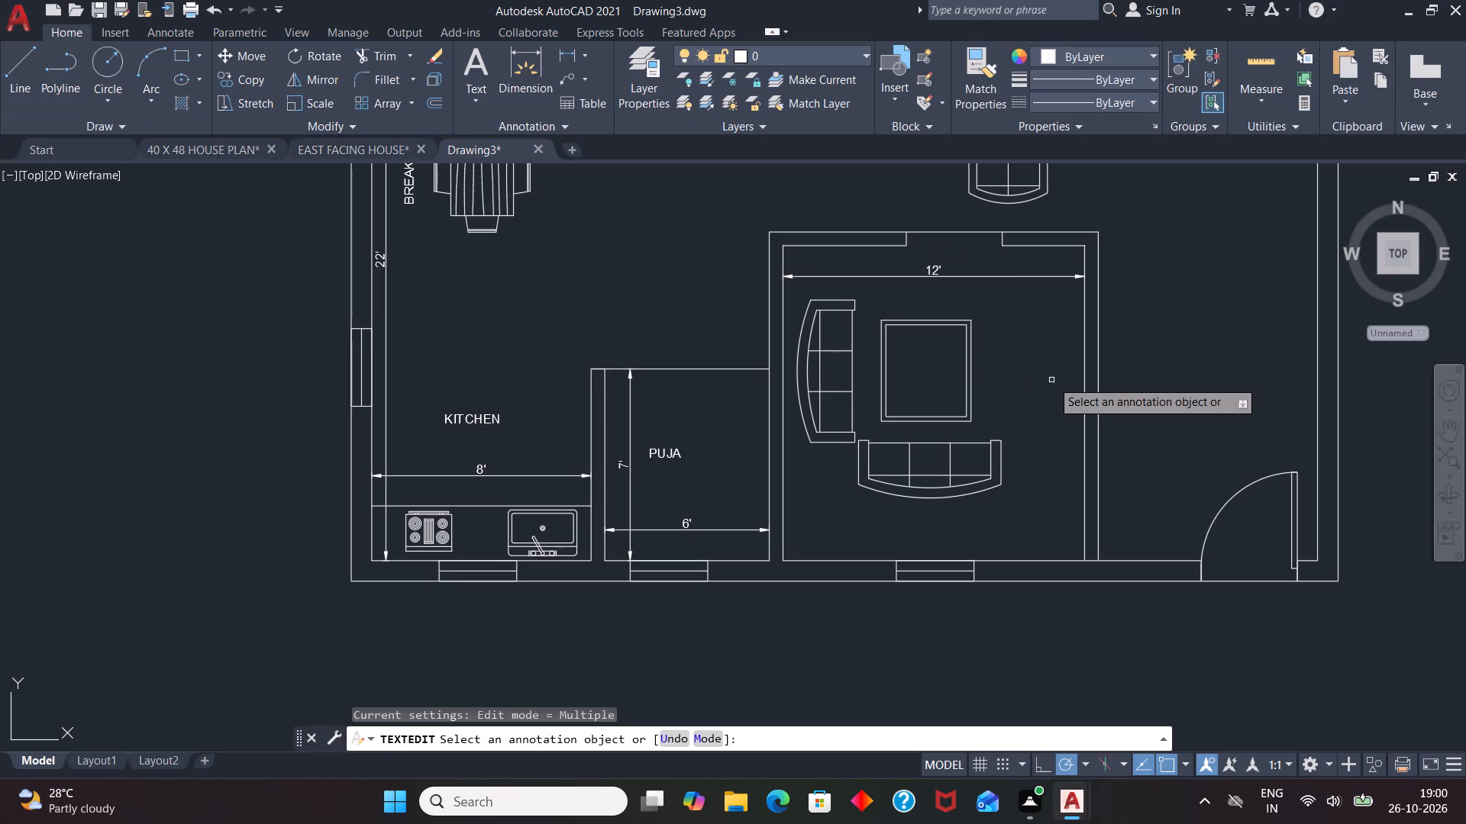
key(space)
Place a multiline text box in the sitting room, between its 12' width dimension and the centre table.
key(t)
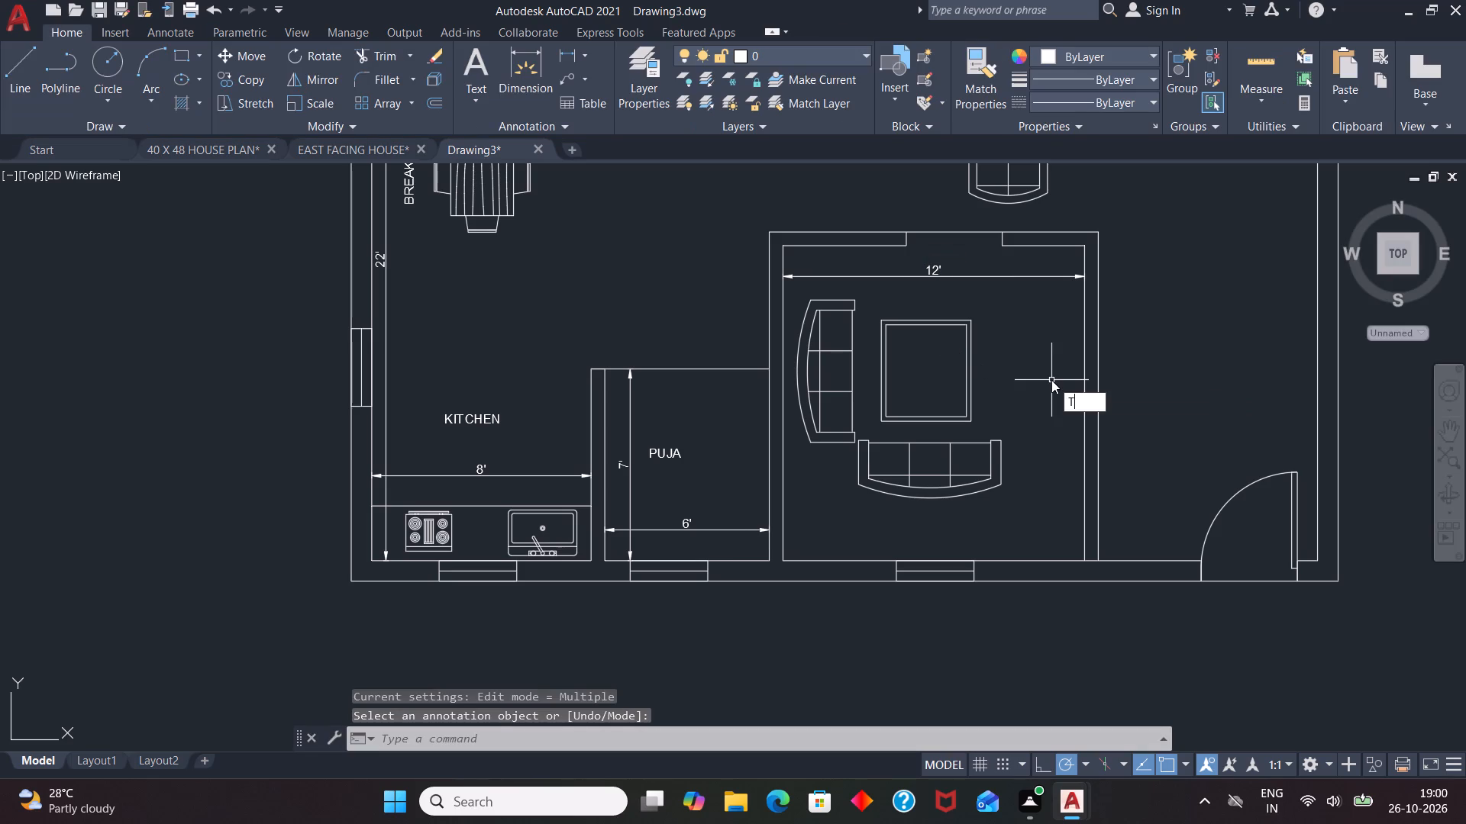
key(Return)
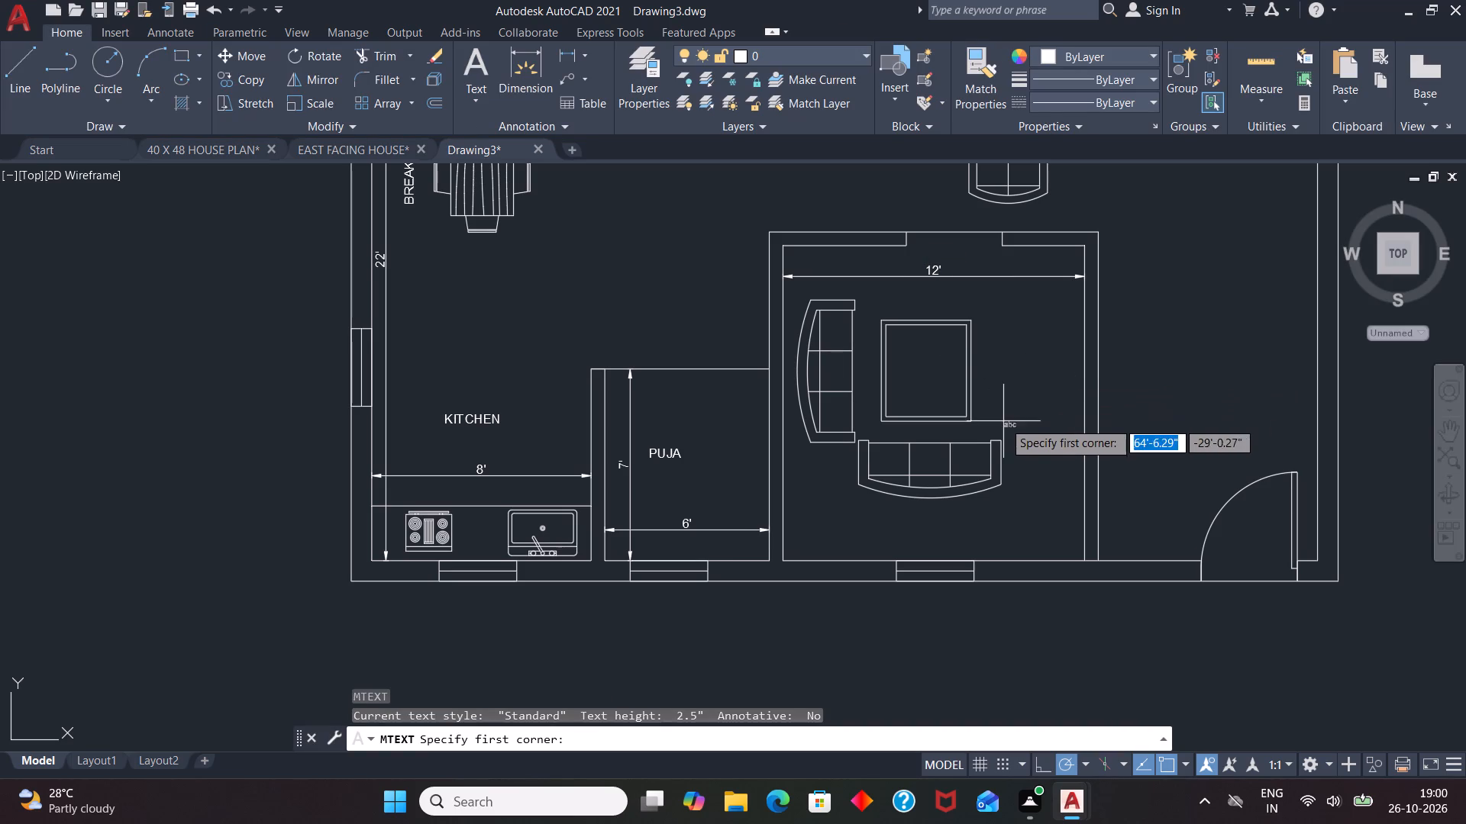
scroll(980, 449, down, 1)
scroll(989, 412, up, 3)
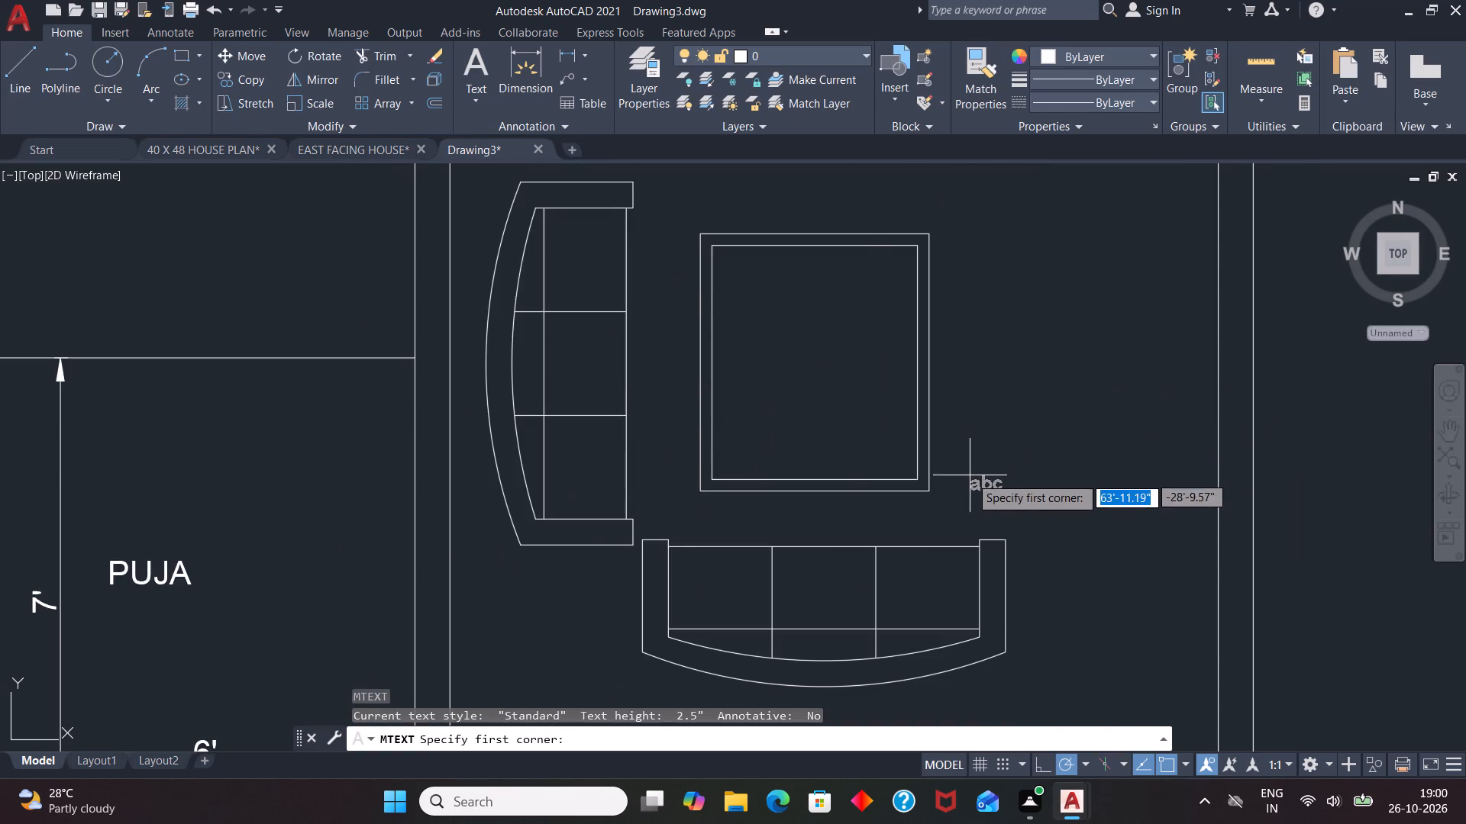
scroll(970, 477, down, 1)
click(824, 278)
click(1041, 304)
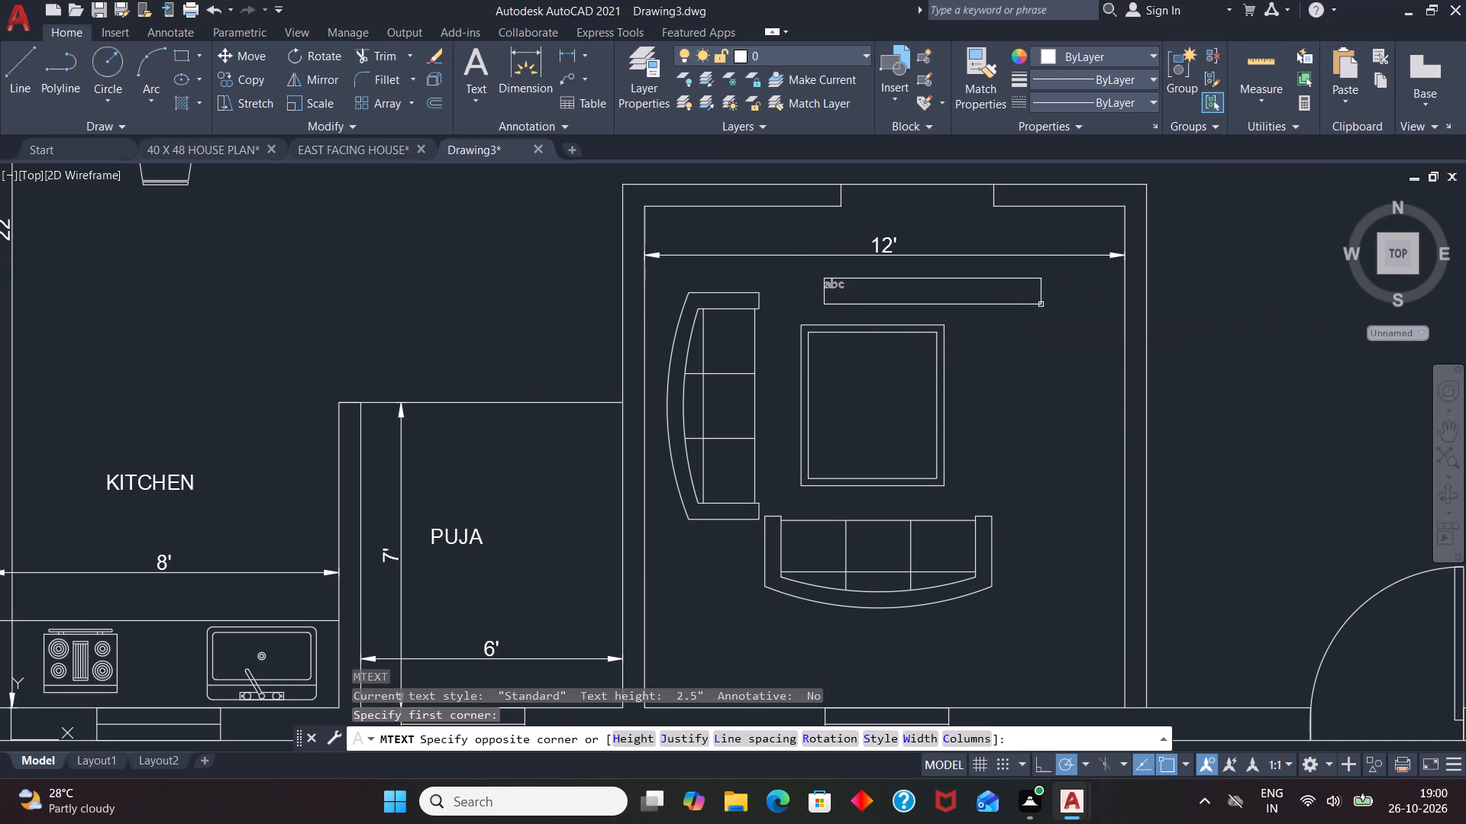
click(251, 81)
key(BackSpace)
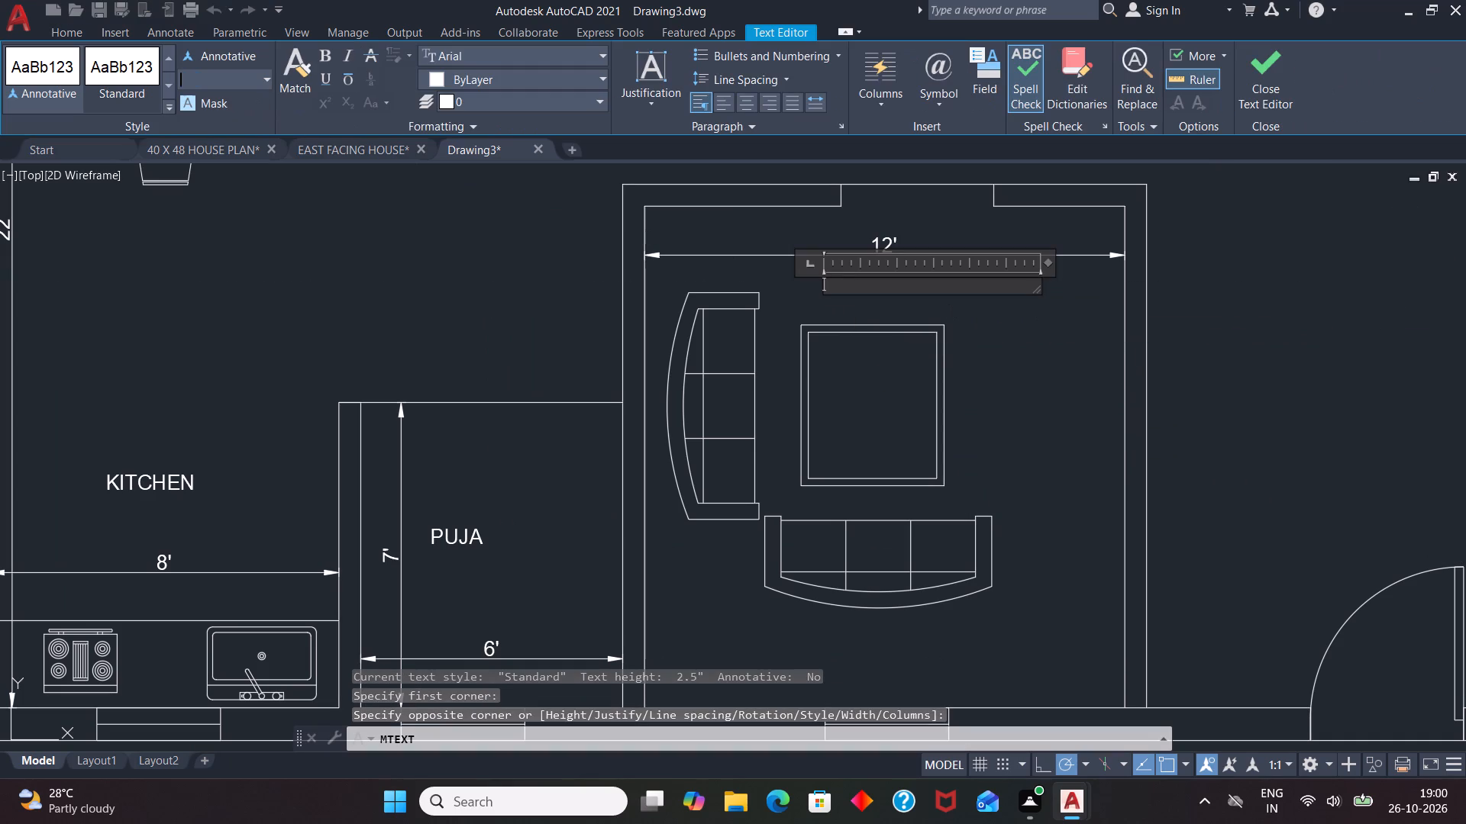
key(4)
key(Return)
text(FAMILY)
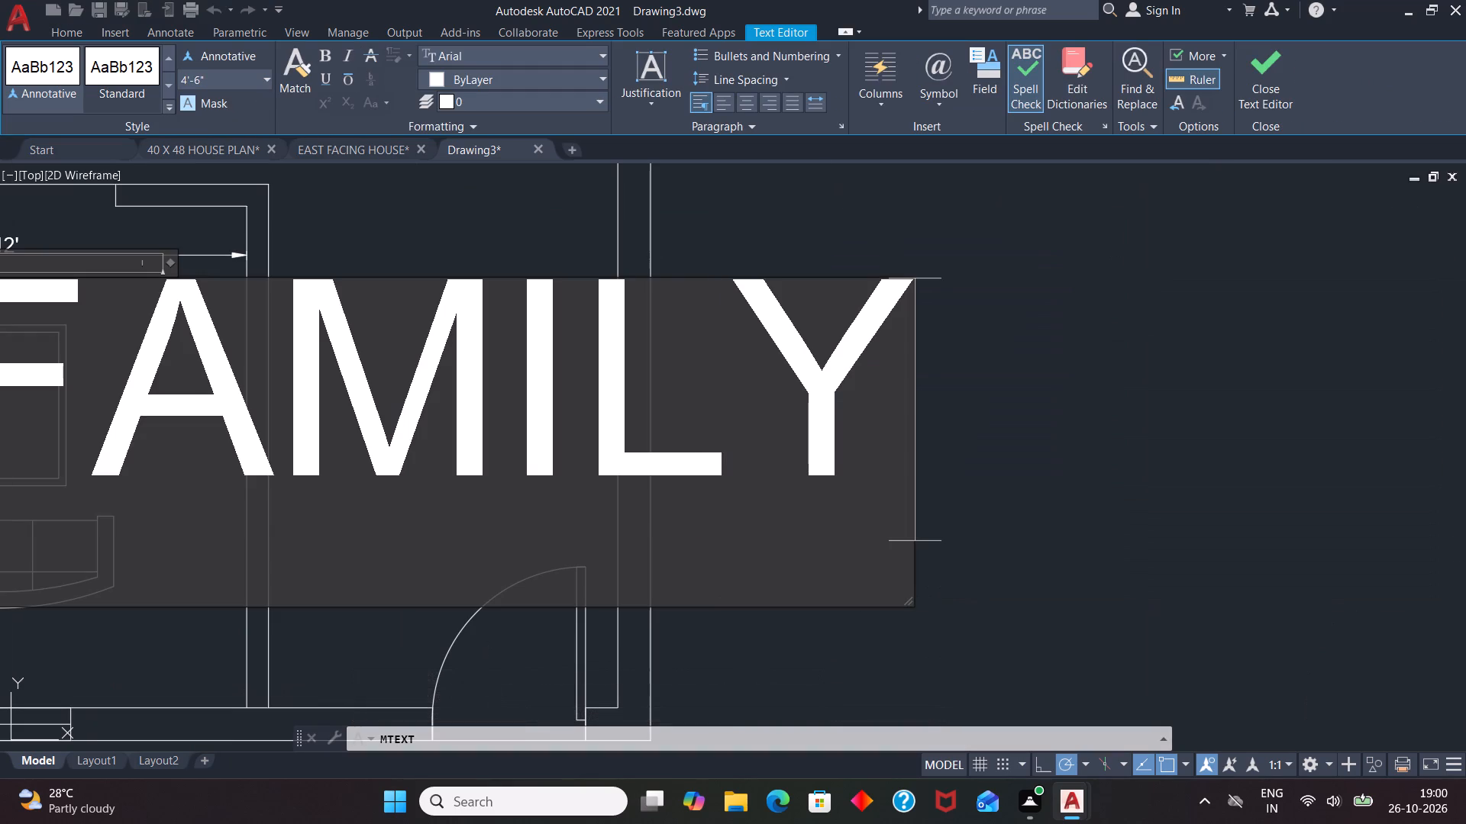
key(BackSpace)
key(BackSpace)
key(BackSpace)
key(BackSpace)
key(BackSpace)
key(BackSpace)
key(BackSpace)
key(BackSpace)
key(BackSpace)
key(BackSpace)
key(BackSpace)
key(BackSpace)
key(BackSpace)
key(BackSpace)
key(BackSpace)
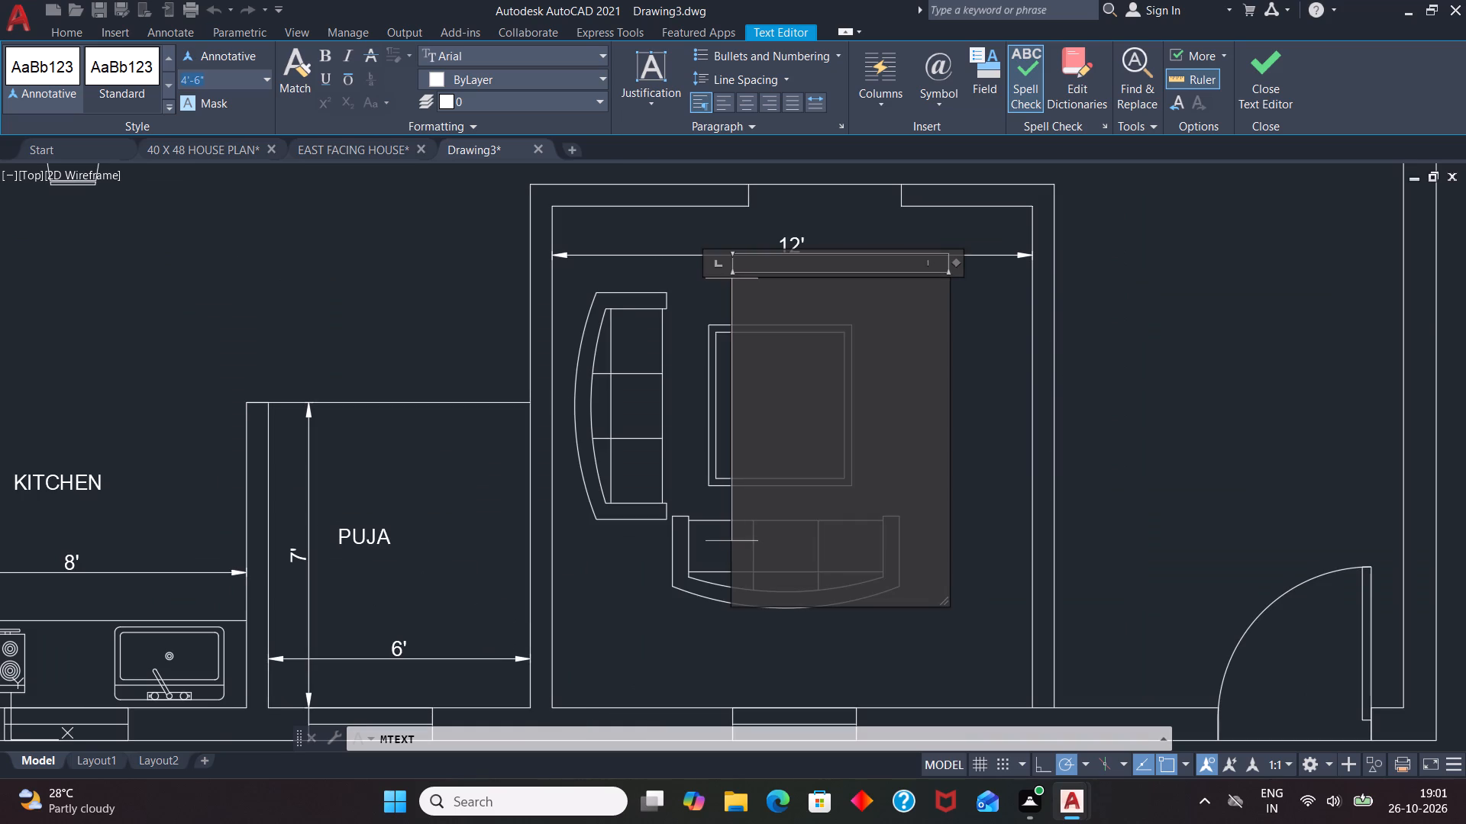
Set the text height to 4" and enter the label FAMILY ROOM in the text box.
click(215, 73)
key(BackSpace)
text(4")
key(Return)
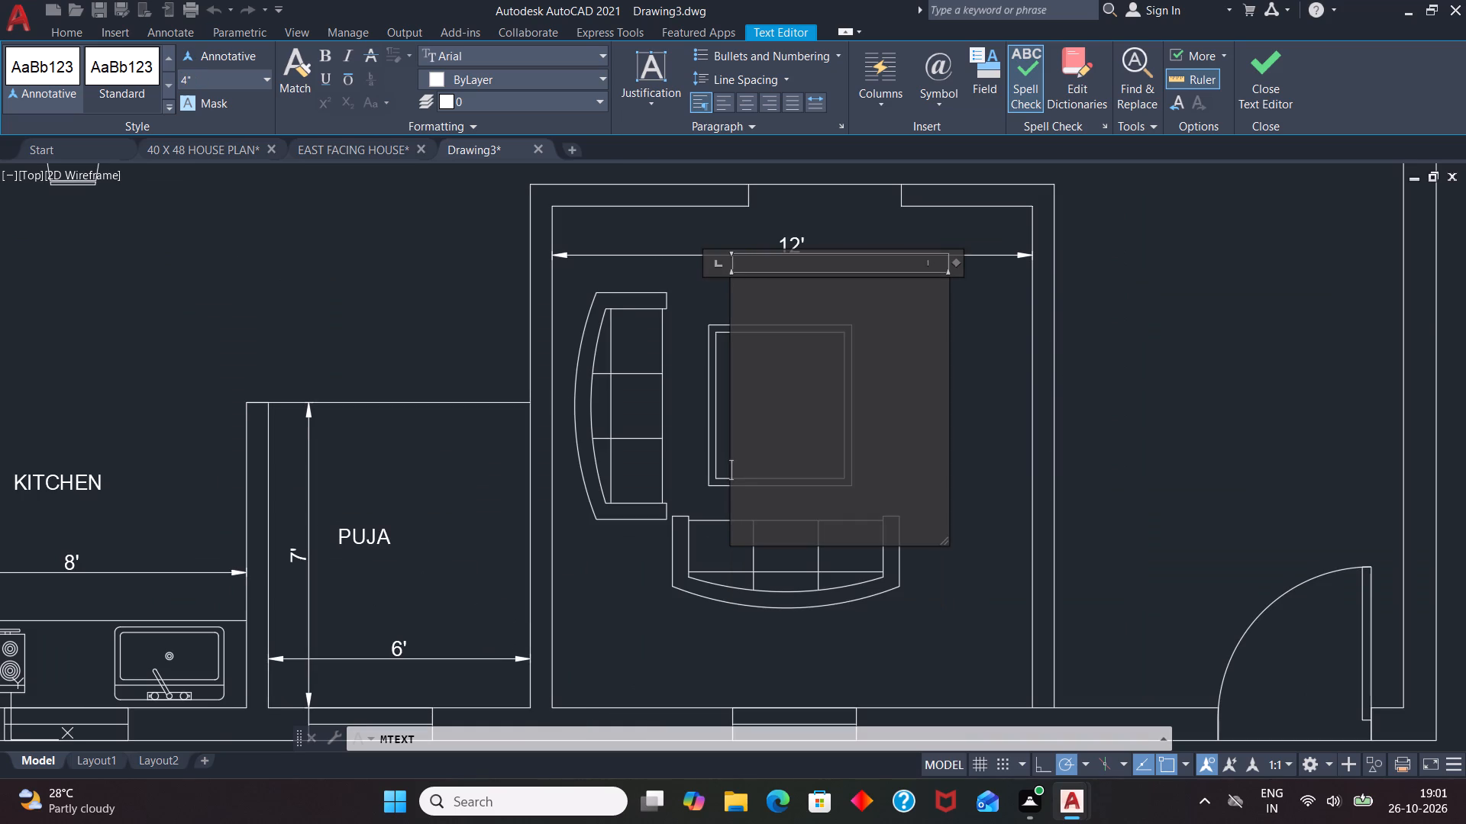
text(FA)
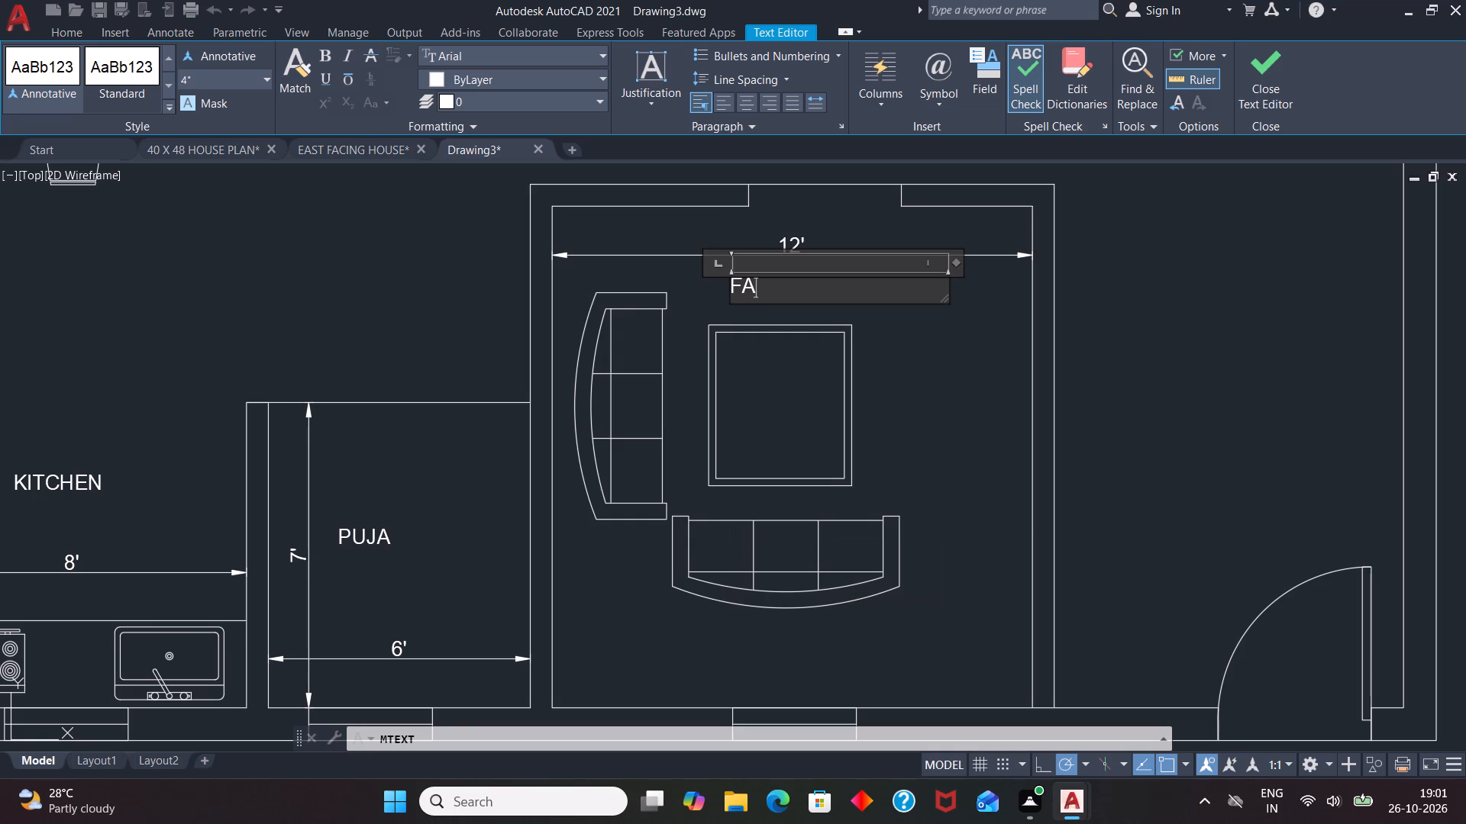
text(MILY)
key(space)
text(ROOM)
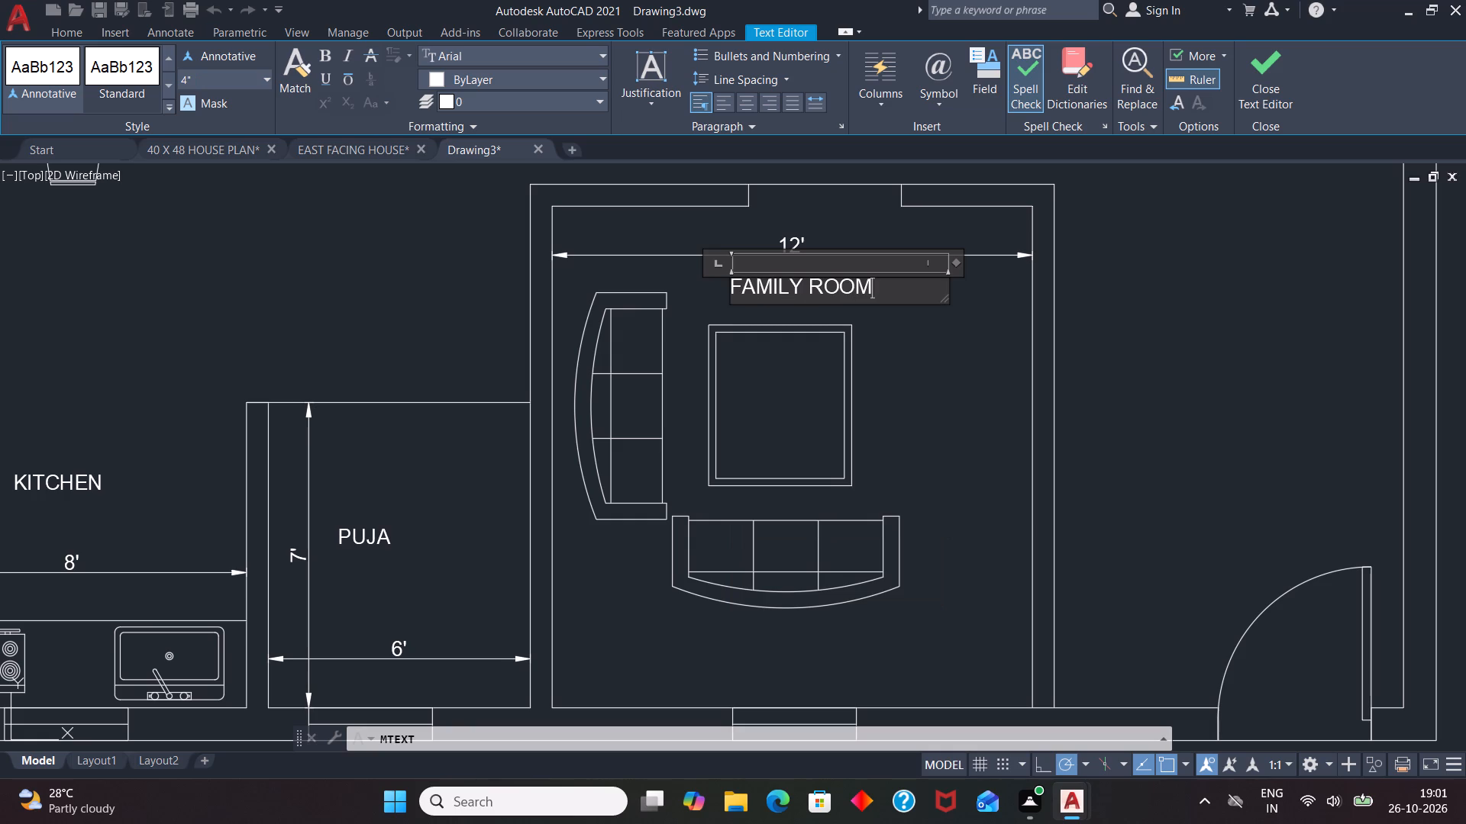
click(869, 446)
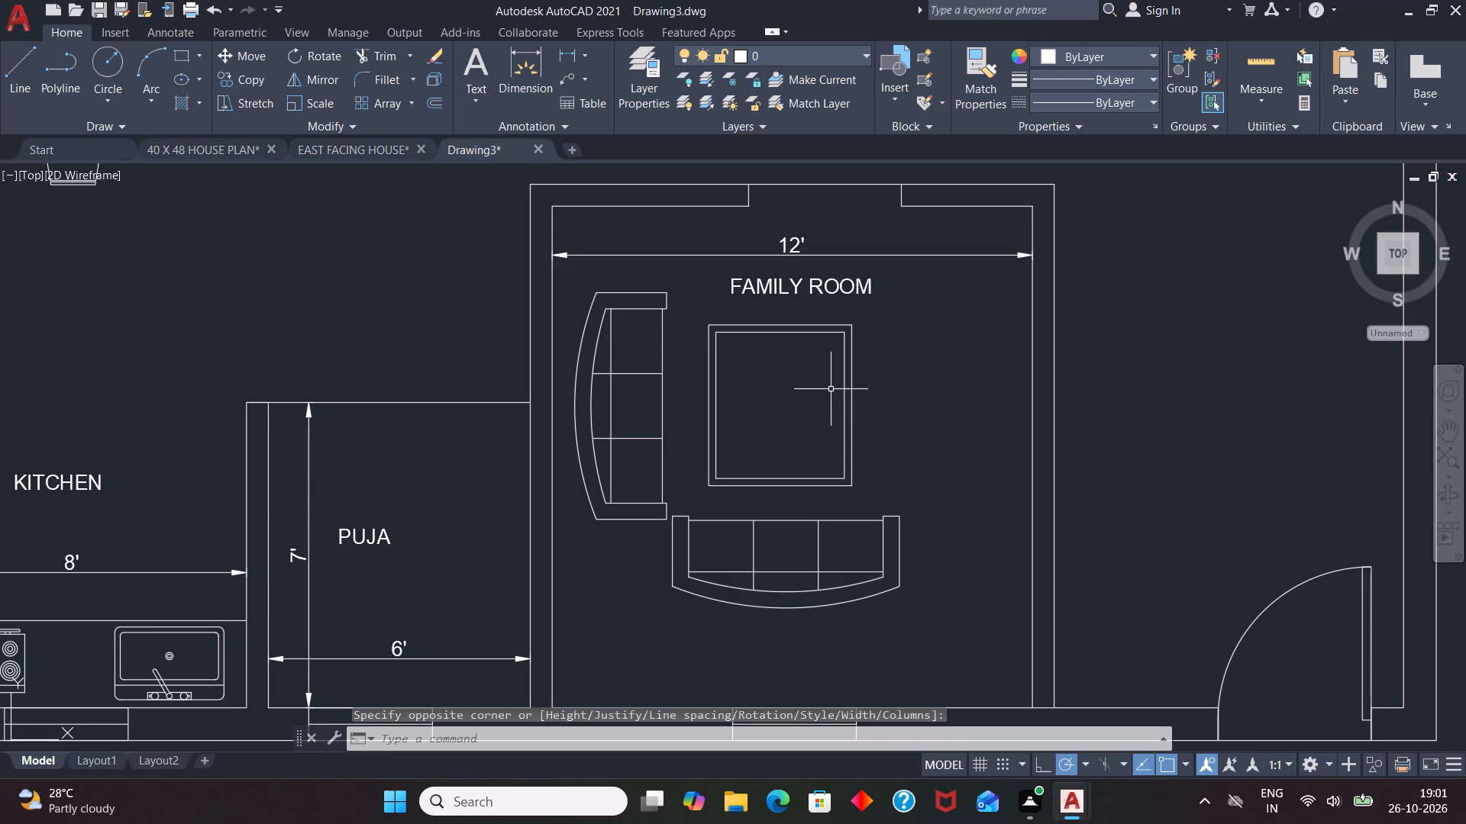
Add a multiline text label PASSAGE, 4" high, in the space between the family room and the right outer wall.
scroll(797, 358, down, 2)
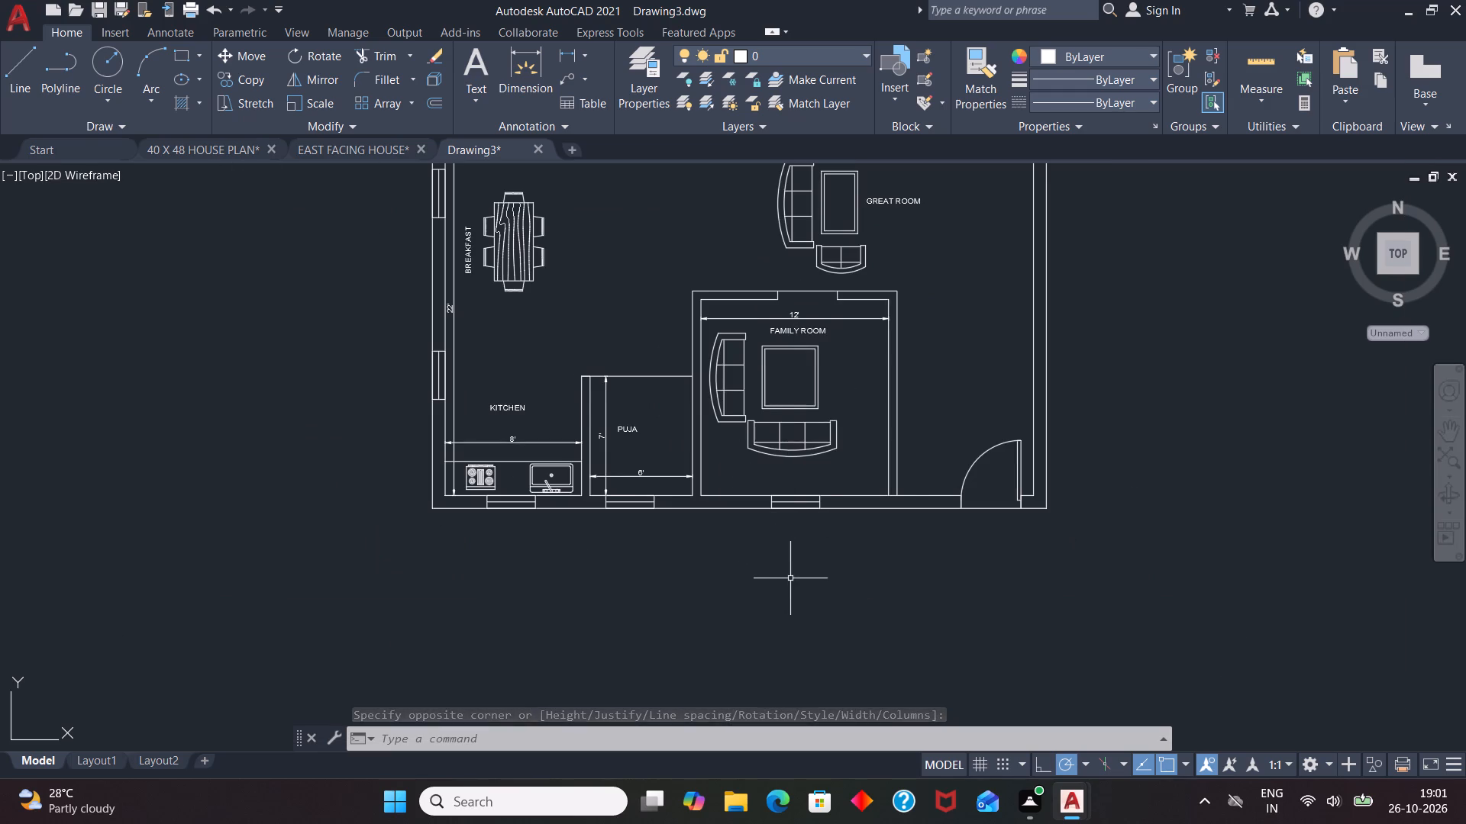
scroll(787, 595, down, 2)
scroll(874, 574, up, 2)
scroll(871, 586, down, 1)
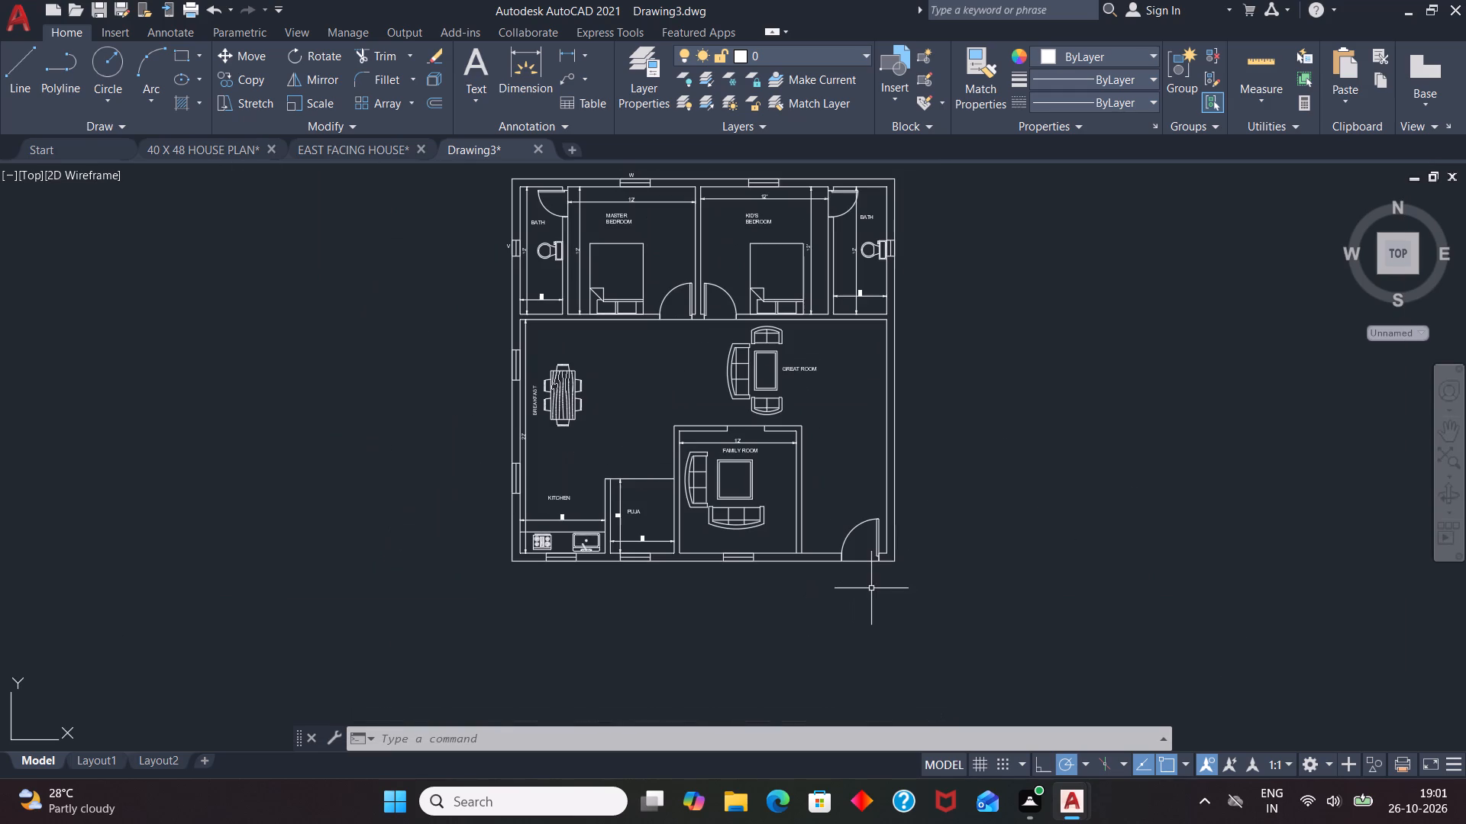
key(t)
key(Return)
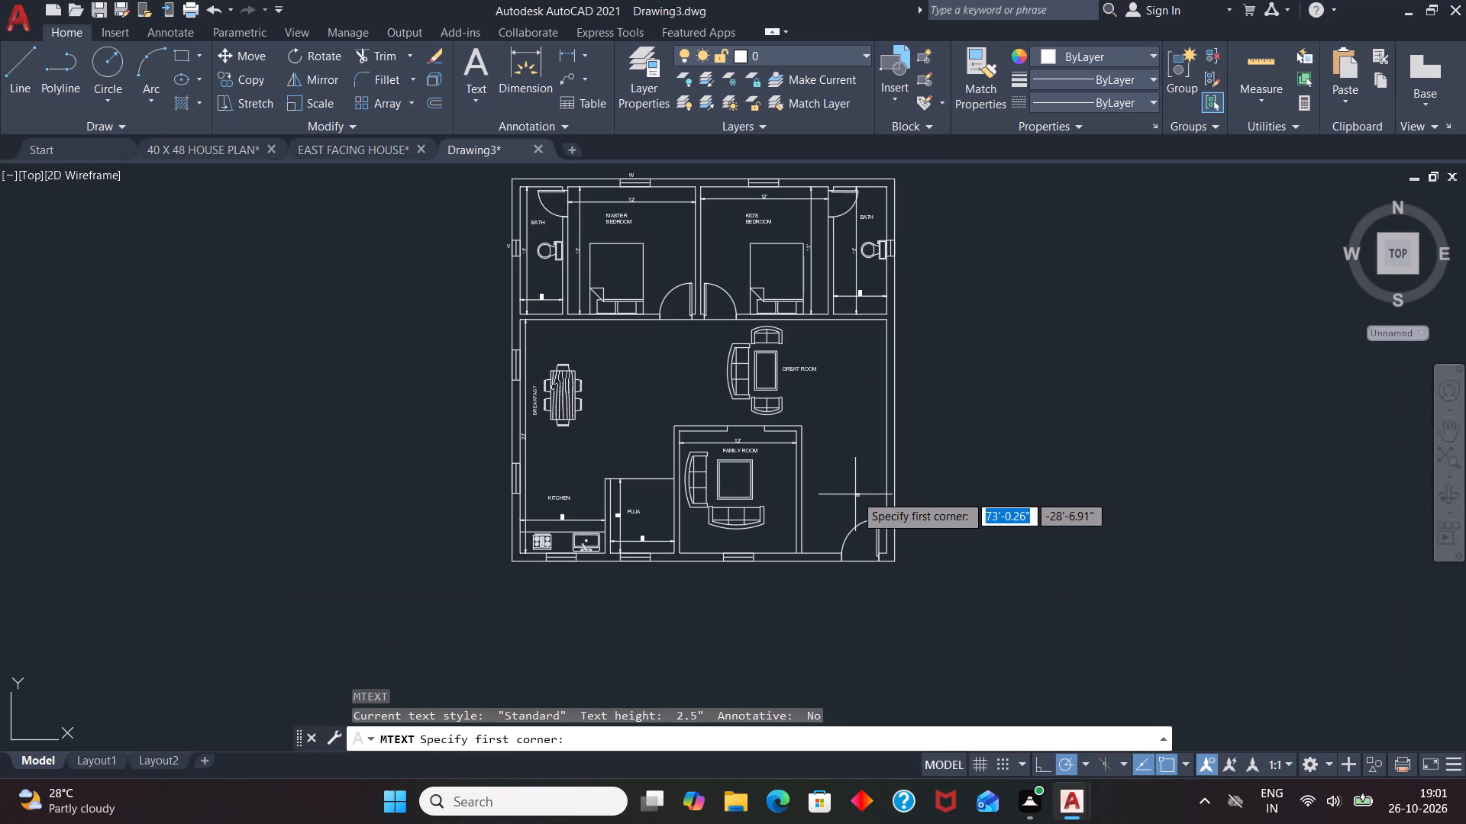
scroll(851, 487, up, 2)
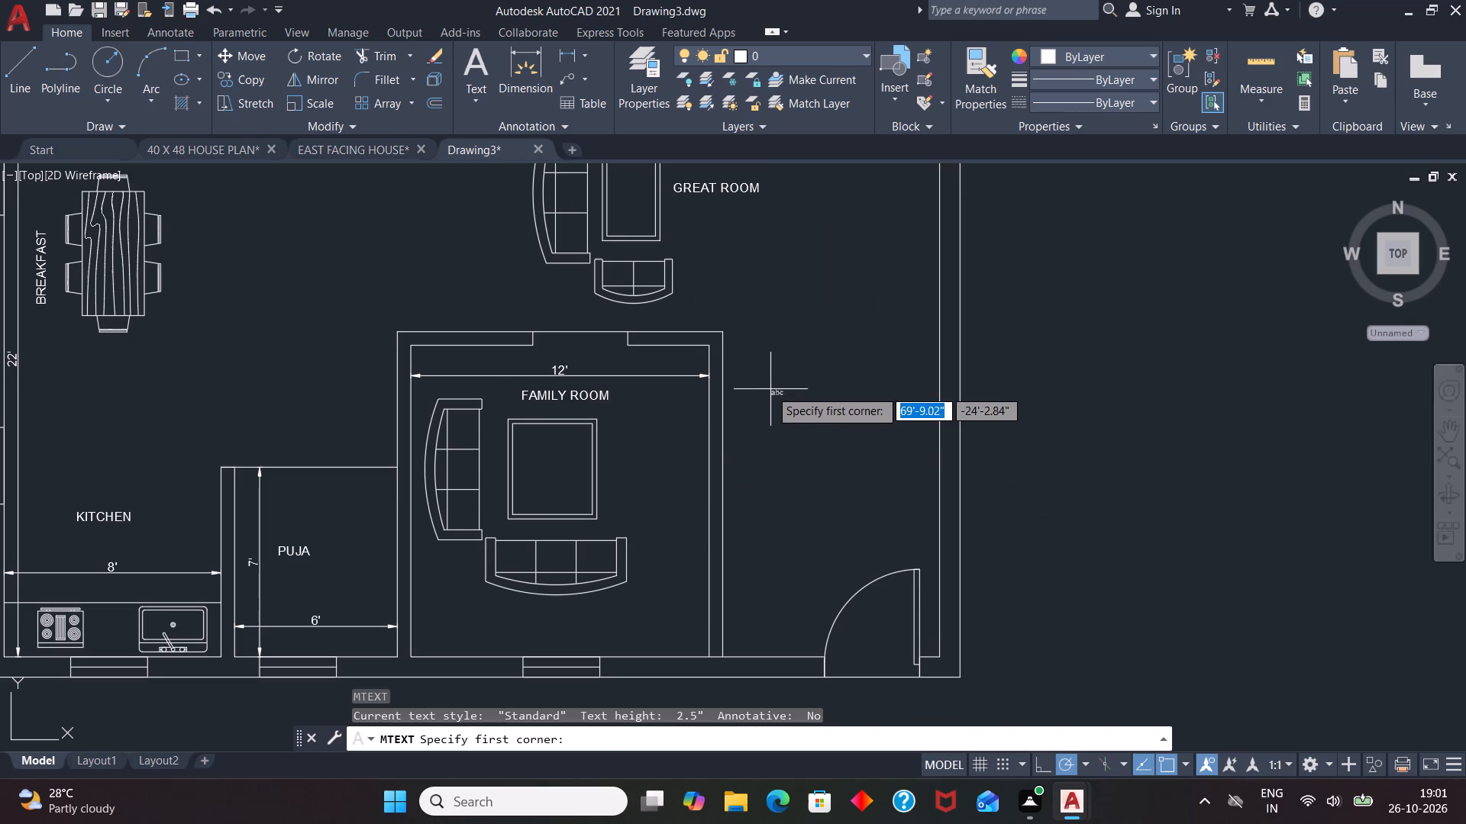
click(754, 379)
click(912, 430)
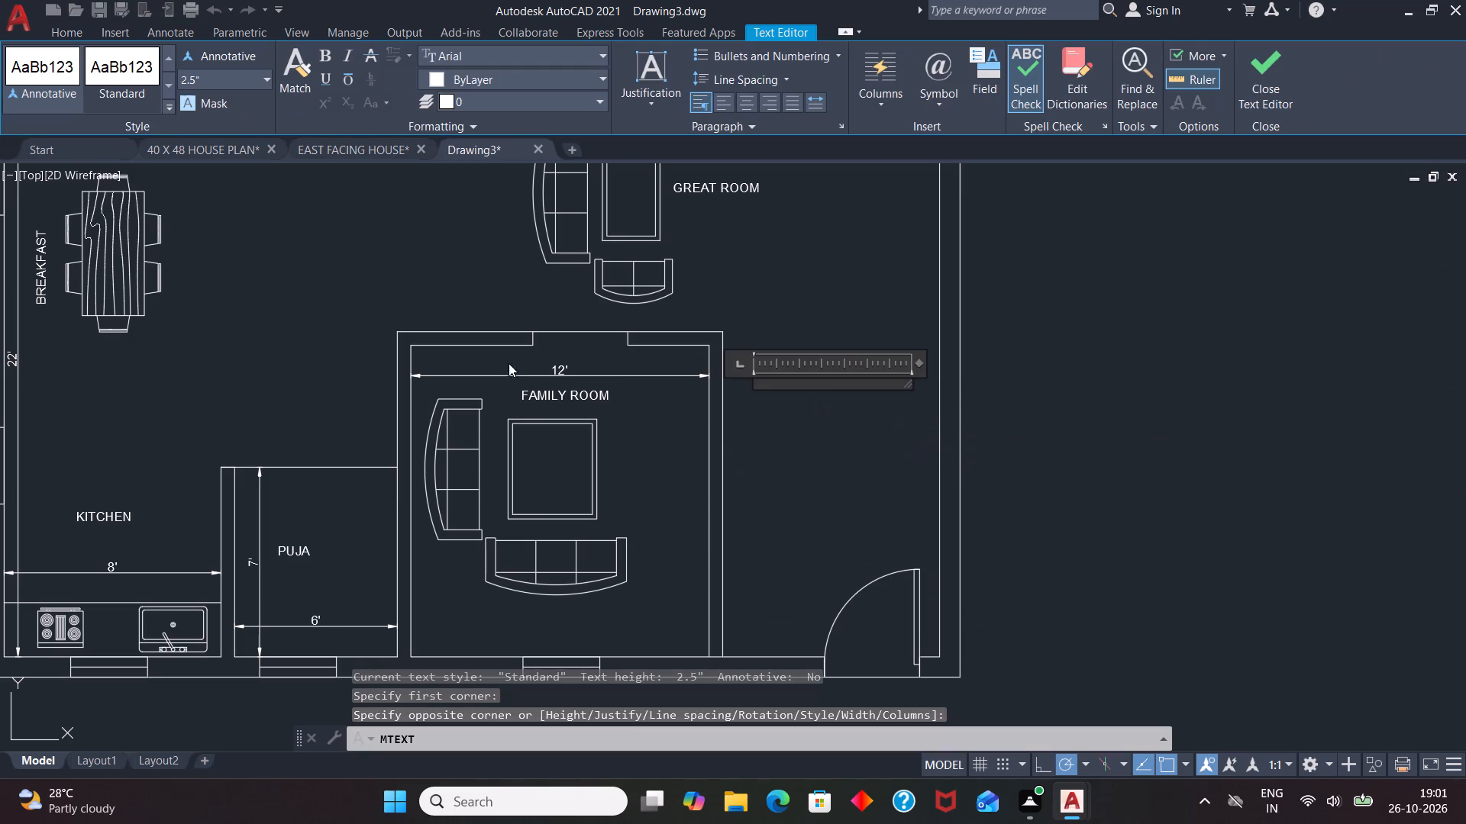
click(218, 75)
key(BackSpace)
text(4')
key(Return)
text(PASSA)
text(GE)
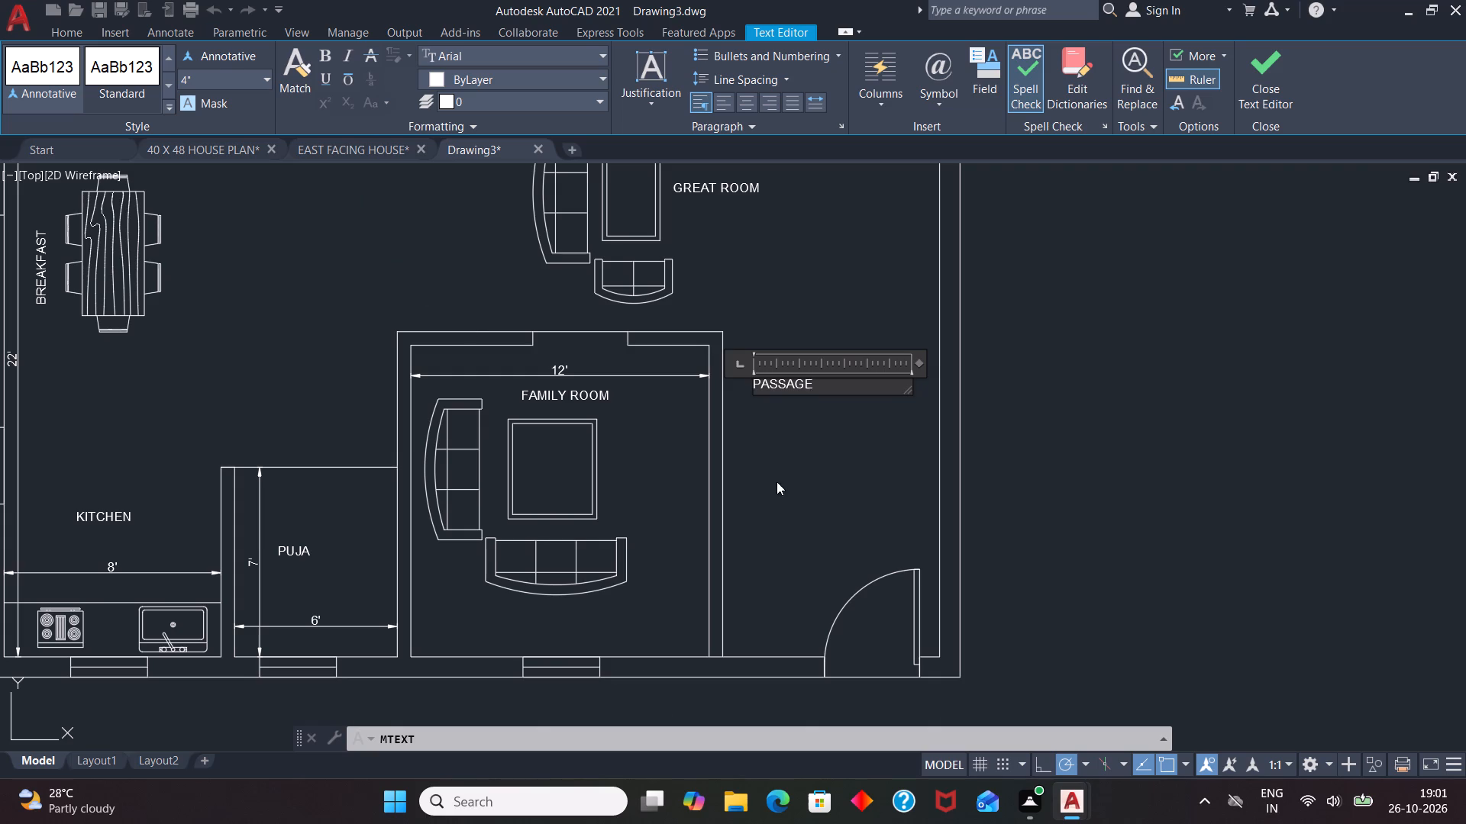
click(777, 482)
Move the PASSAGE label down and right so it sits centred between the family room wall and the right outer wall.
click(789, 383)
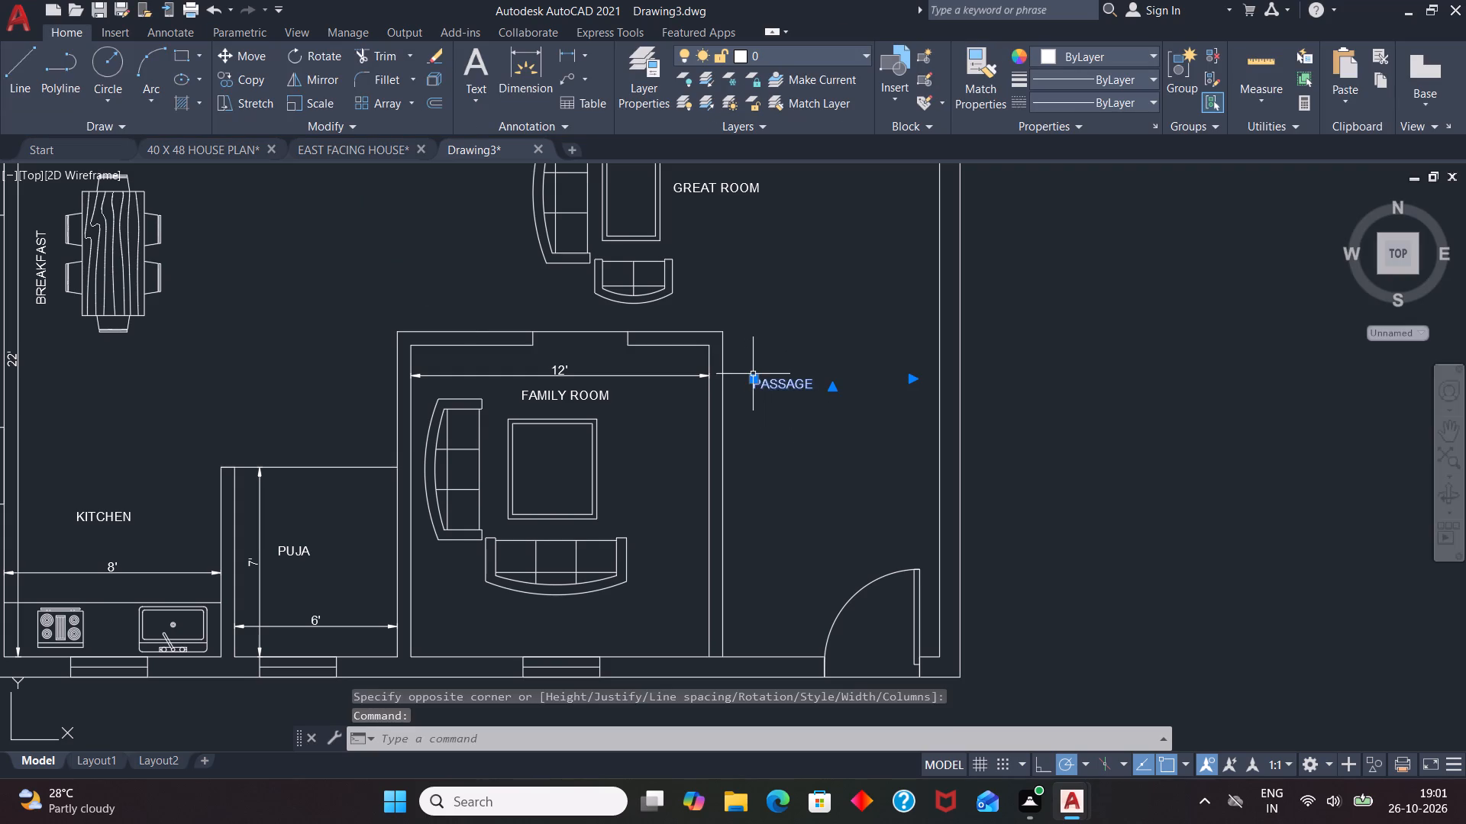
click(753, 375)
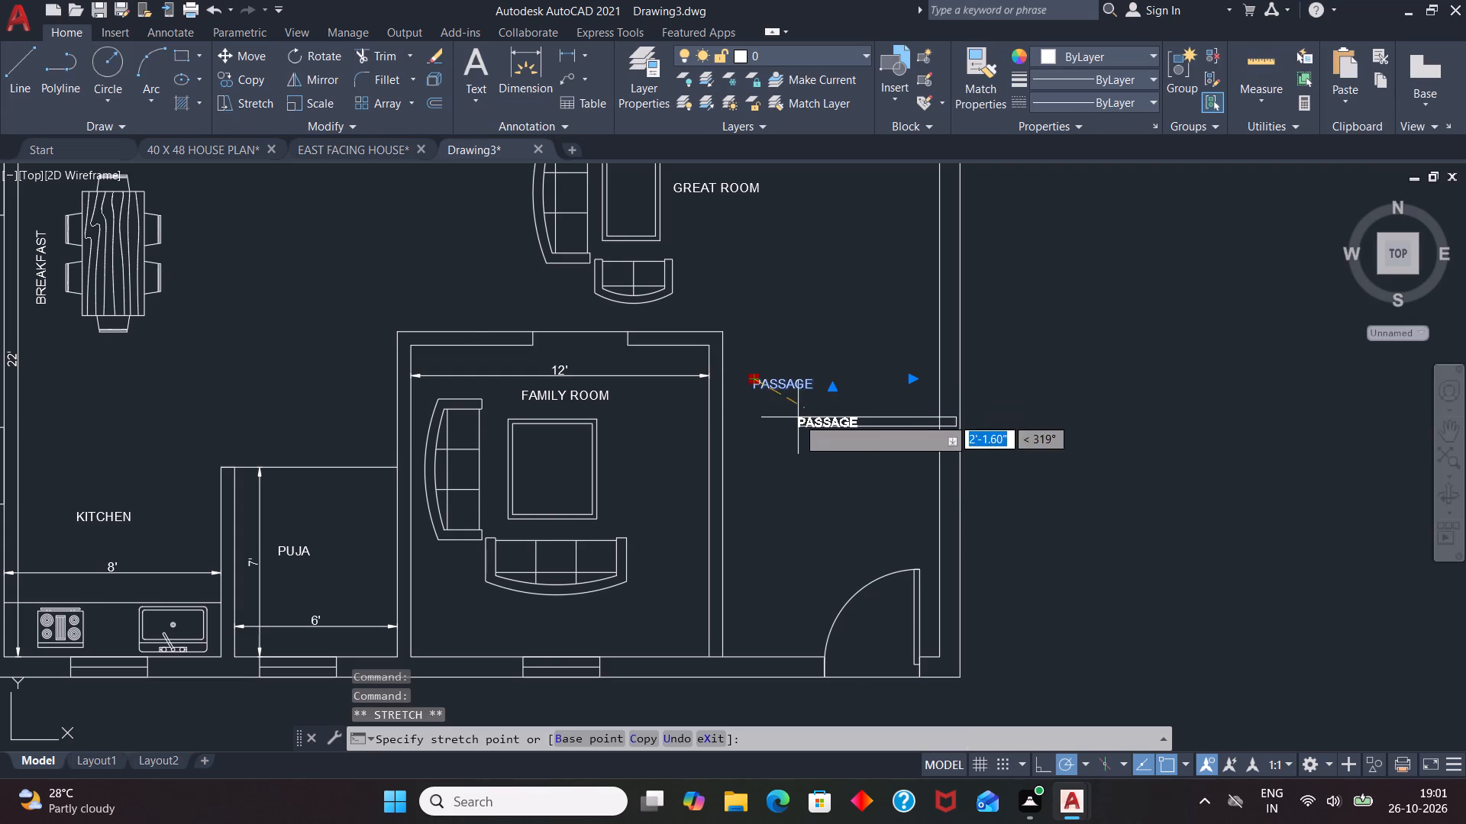
click(797, 417)
key(Escape)
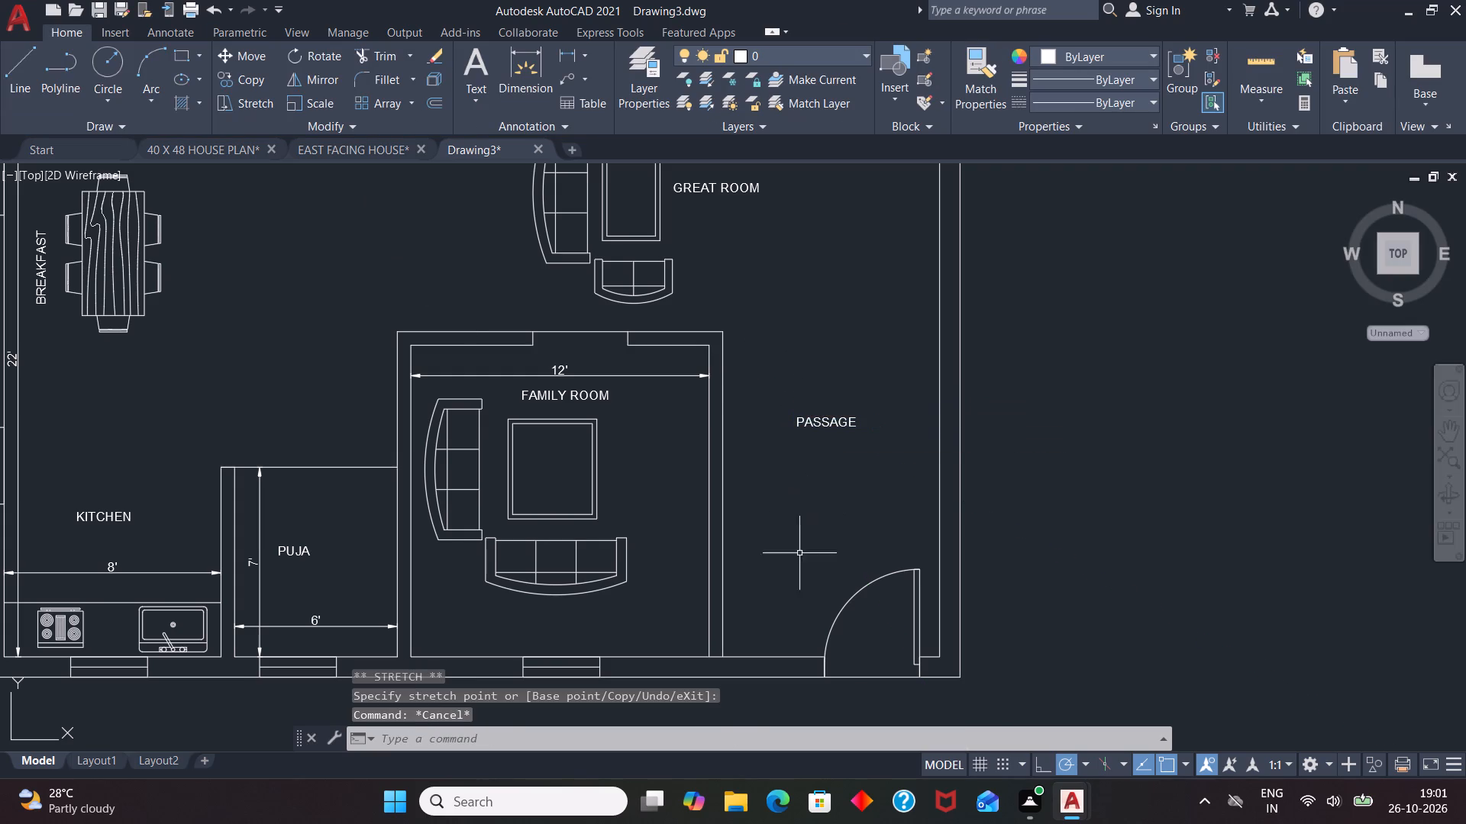
Add a horizontal linear dimension for the passage's inside width, placed between the PASSAGE label and the entrance door.
text(DLI)
key(Return)
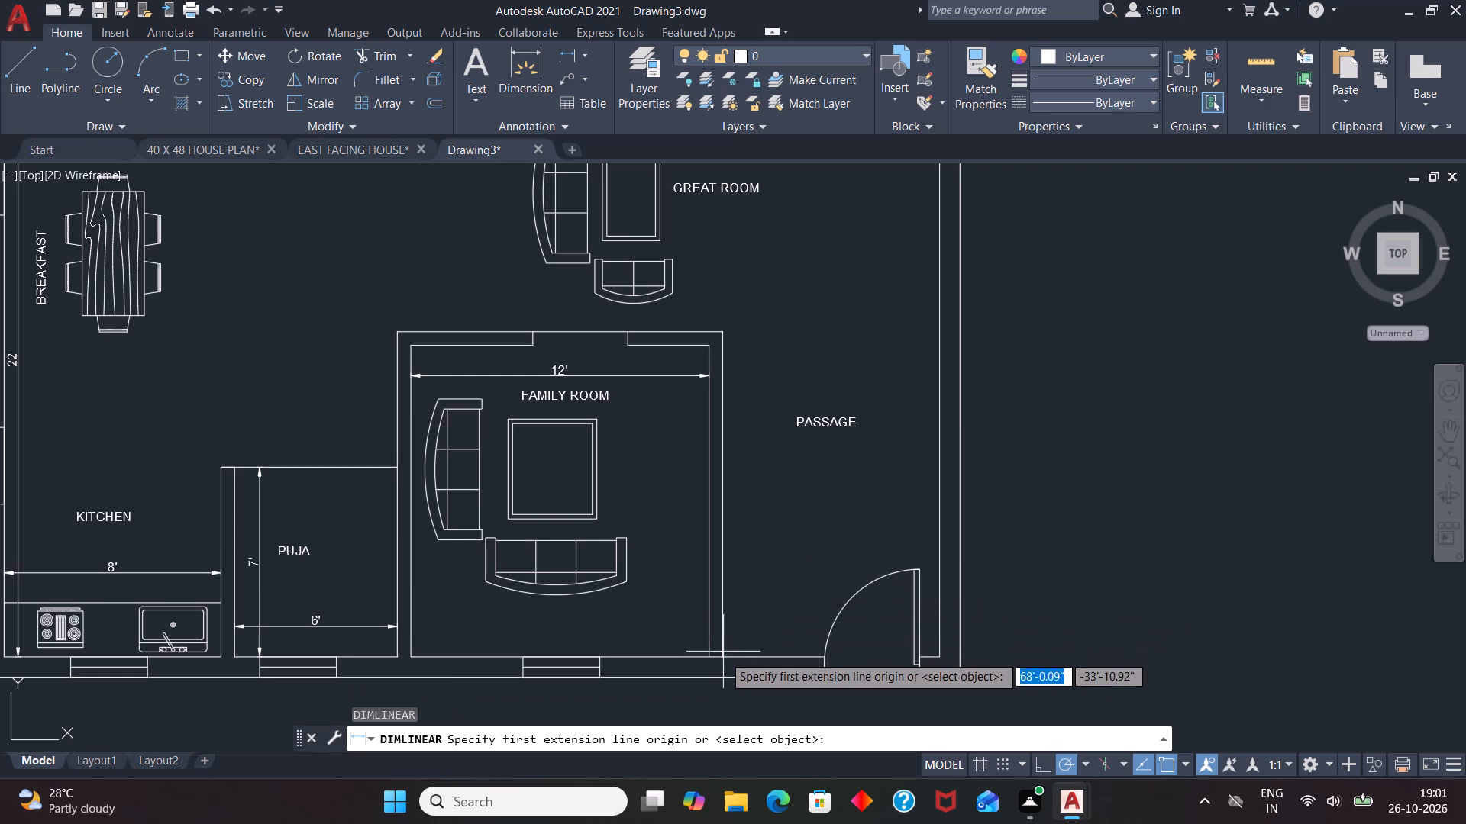
click(723, 656)
click(945, 653)
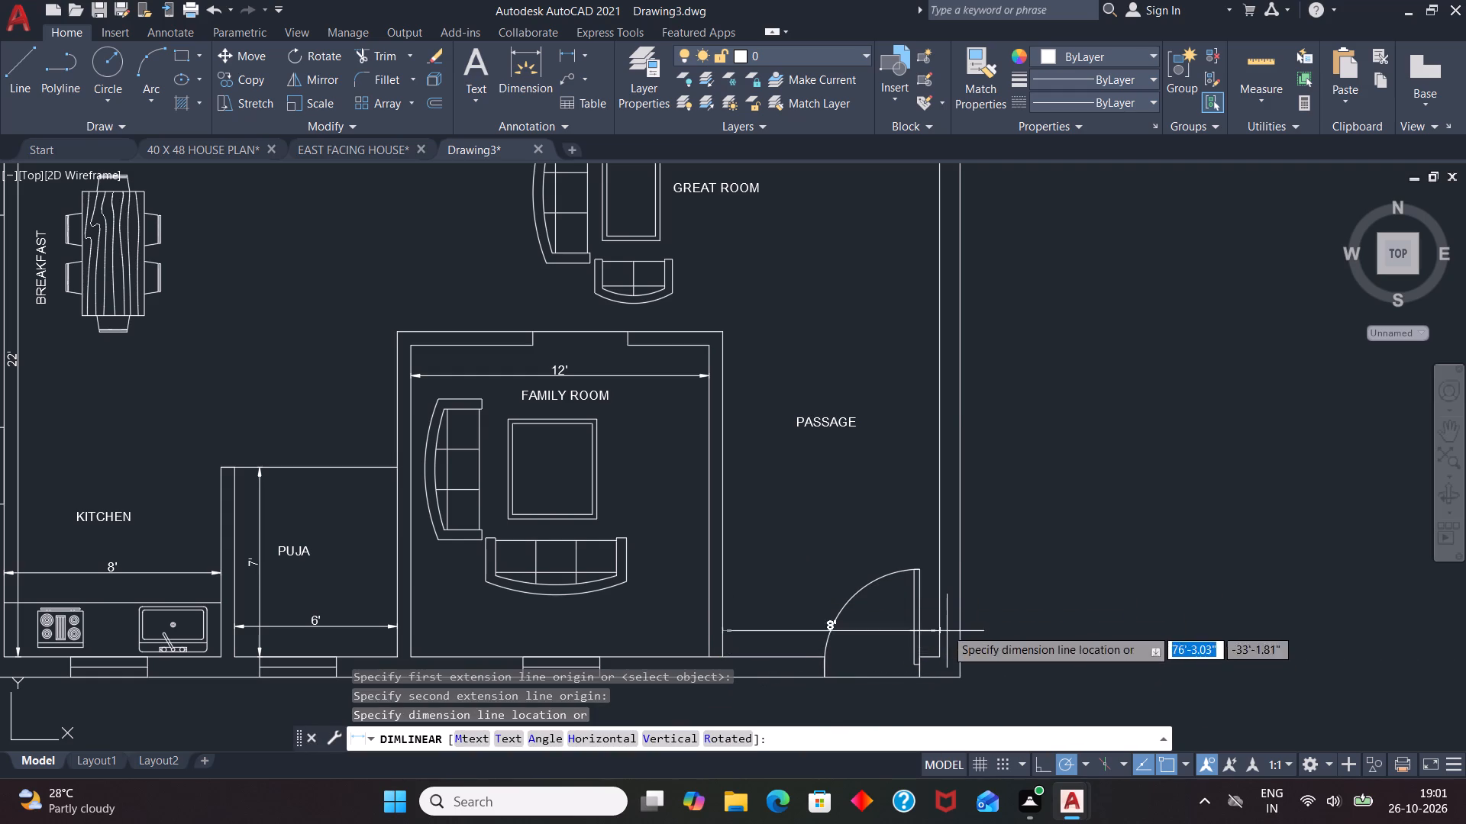
click(927, 518)
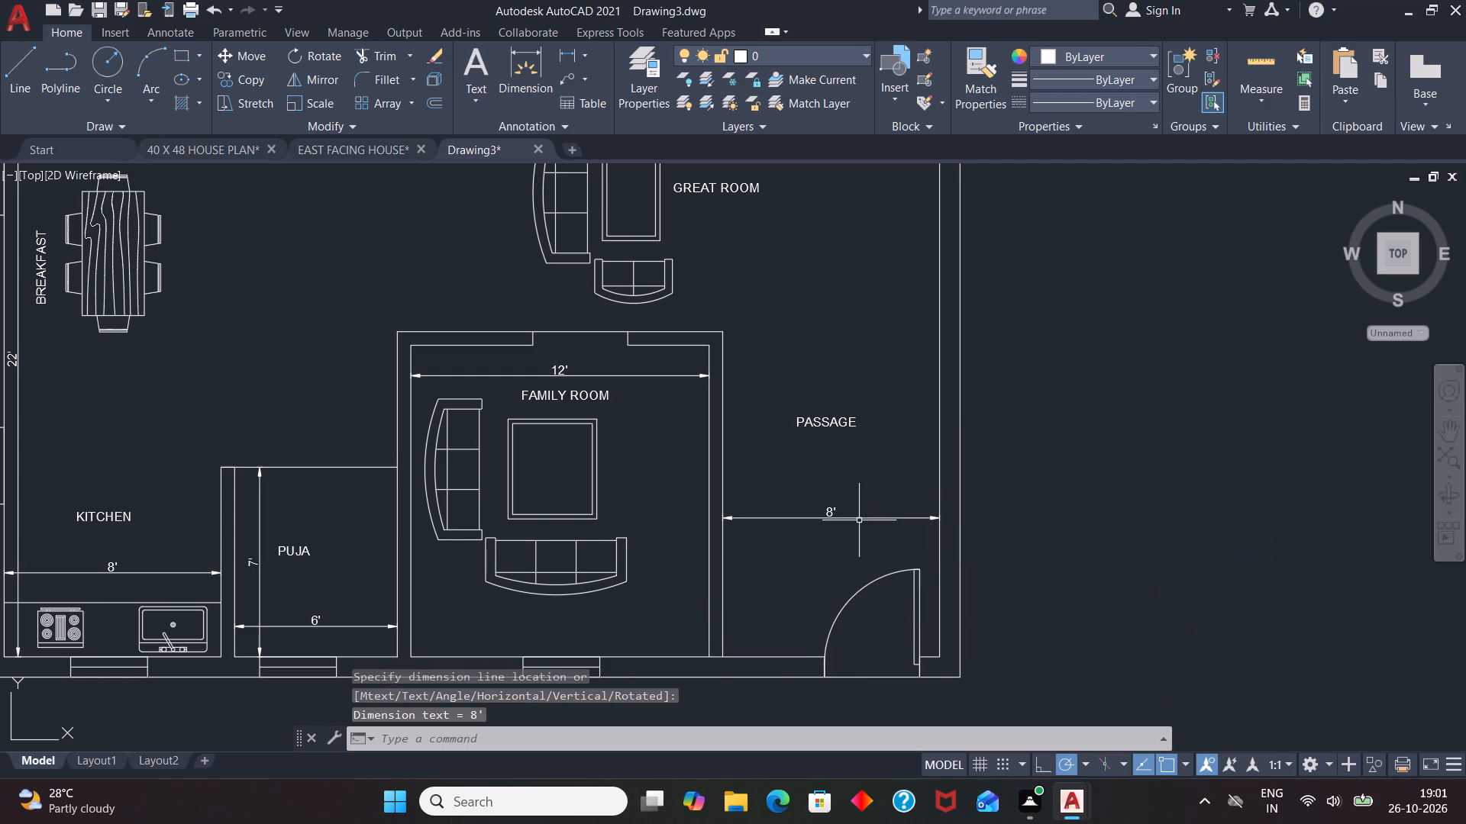
Override the passage width dimension's text with 7'.
double_click(827, 510)
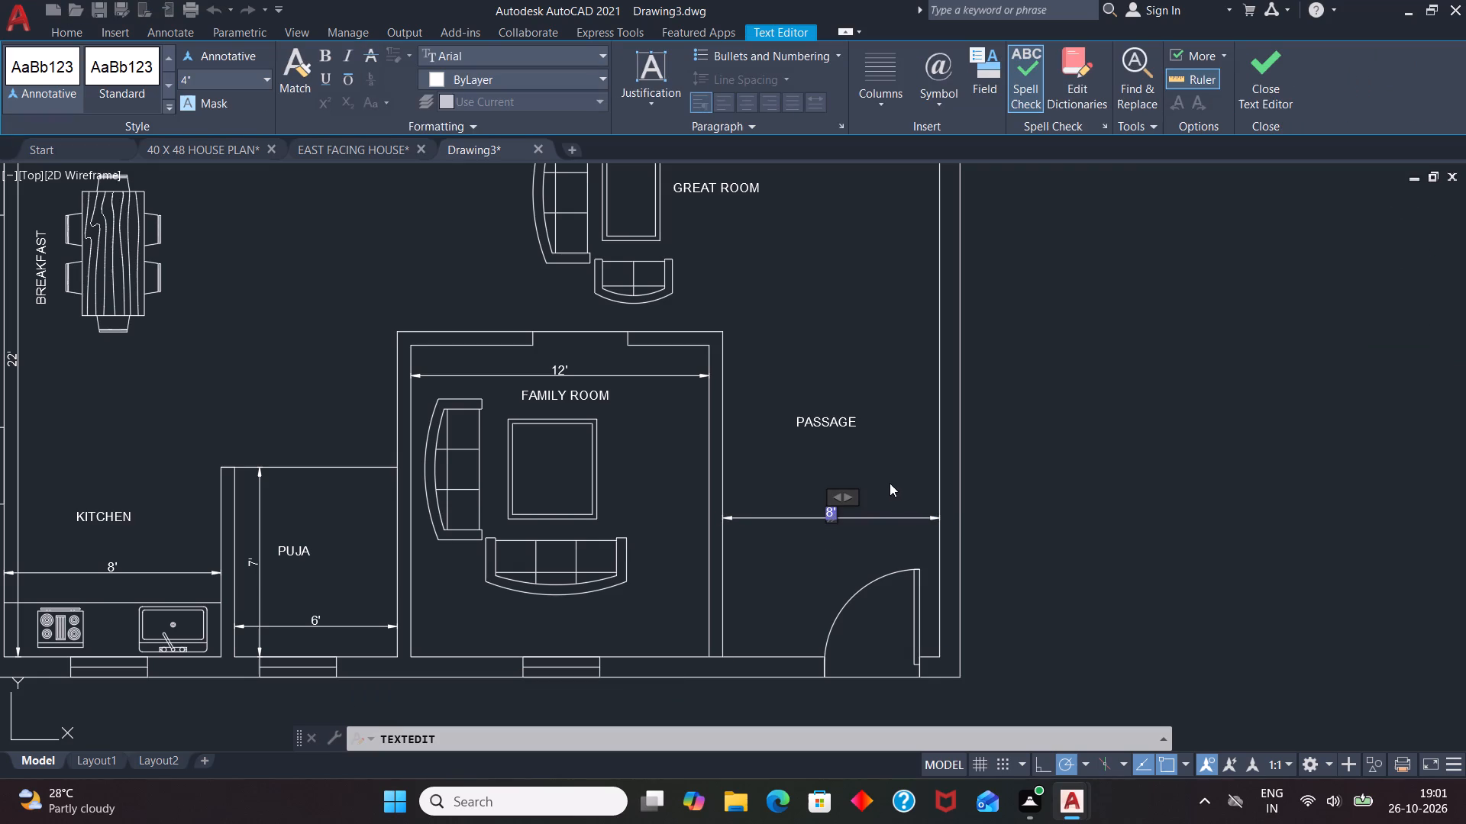
key(Delete)
text(7')
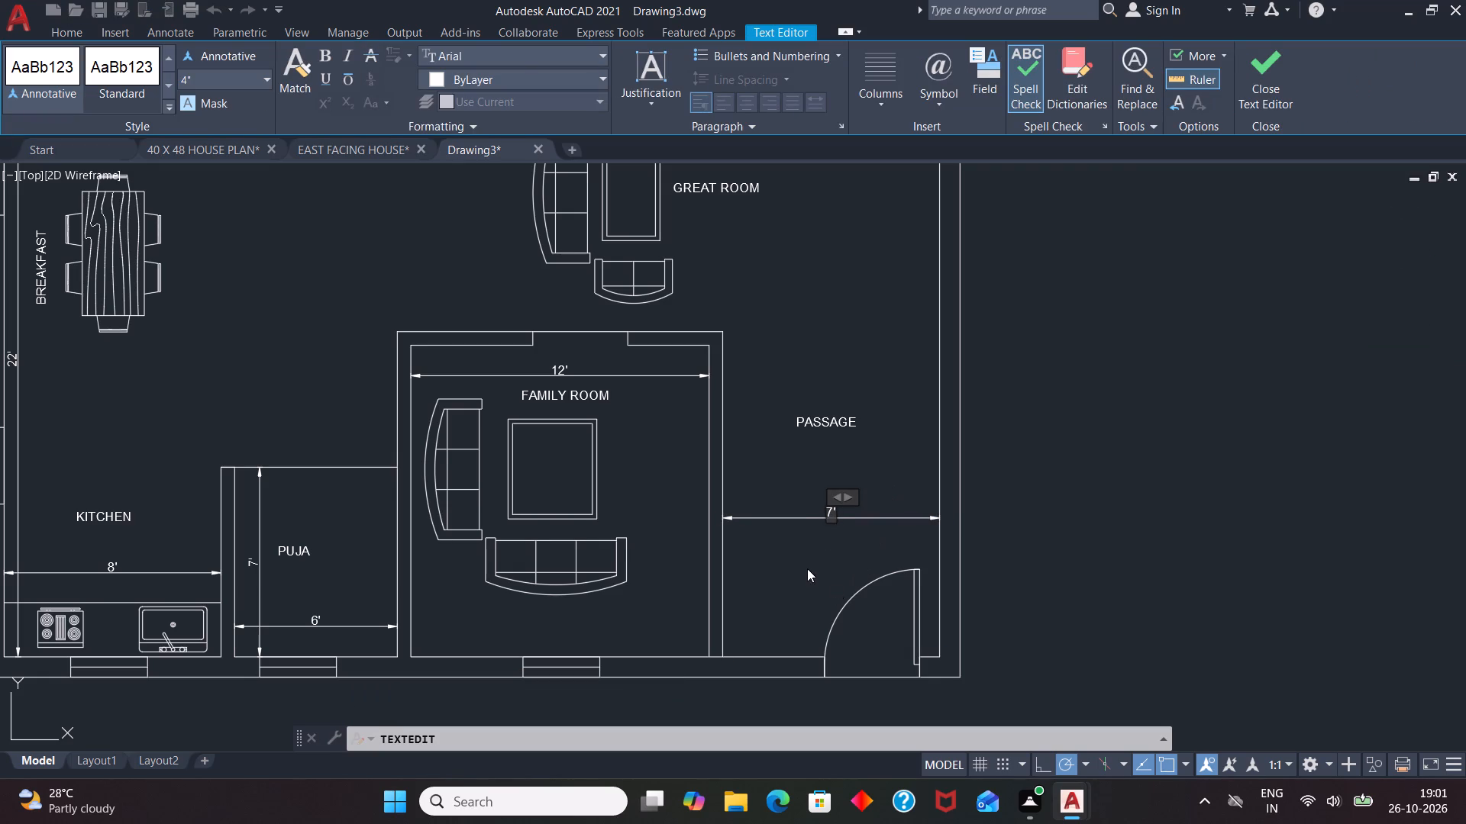
click(807, 568)
key(Escape)
Trim the bottom outer wall's inner line where it crosses the end of the wall between family room and passage.
text(TR)
key(Return)
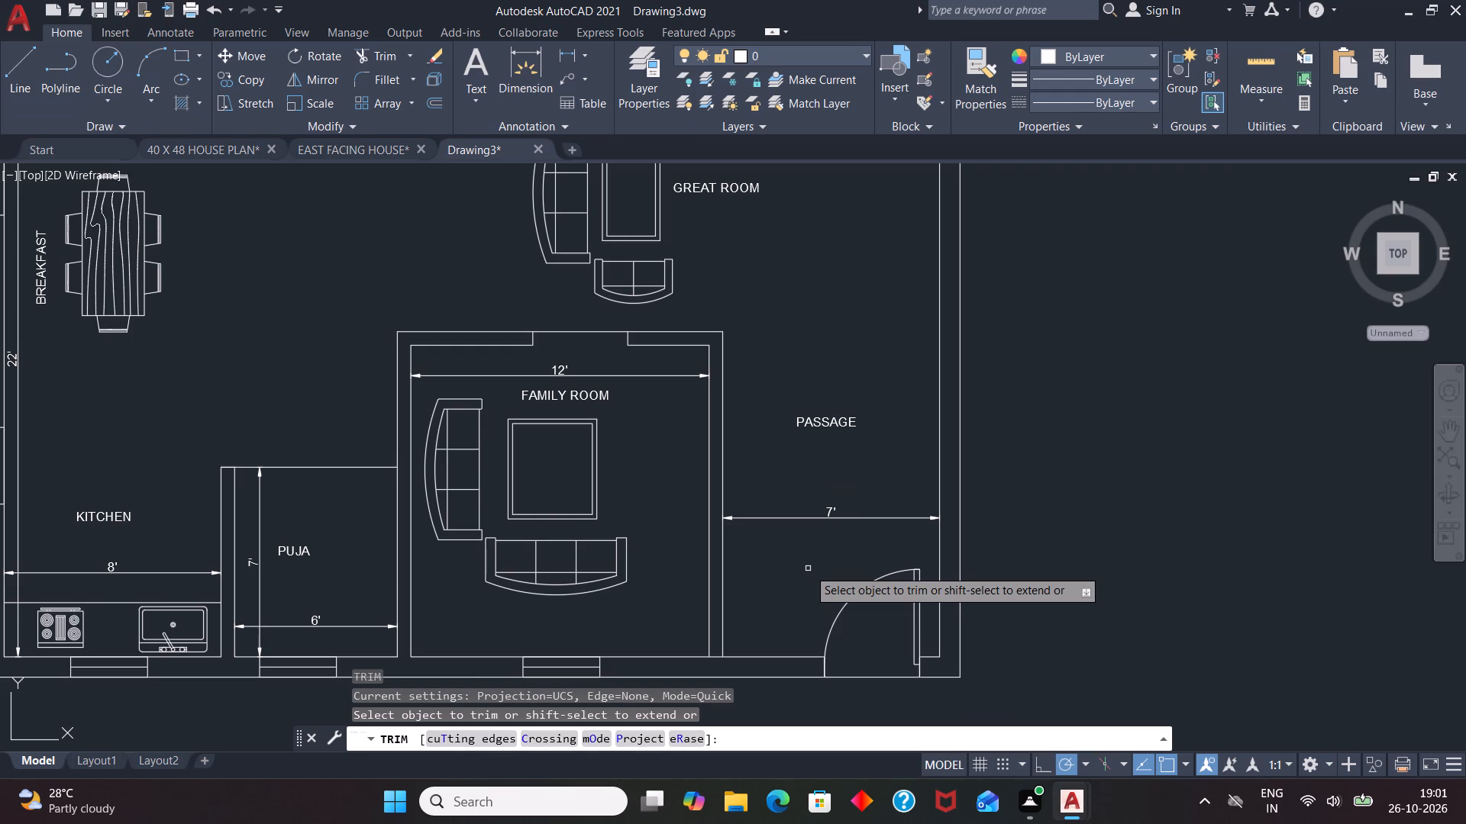
click(715, 655)
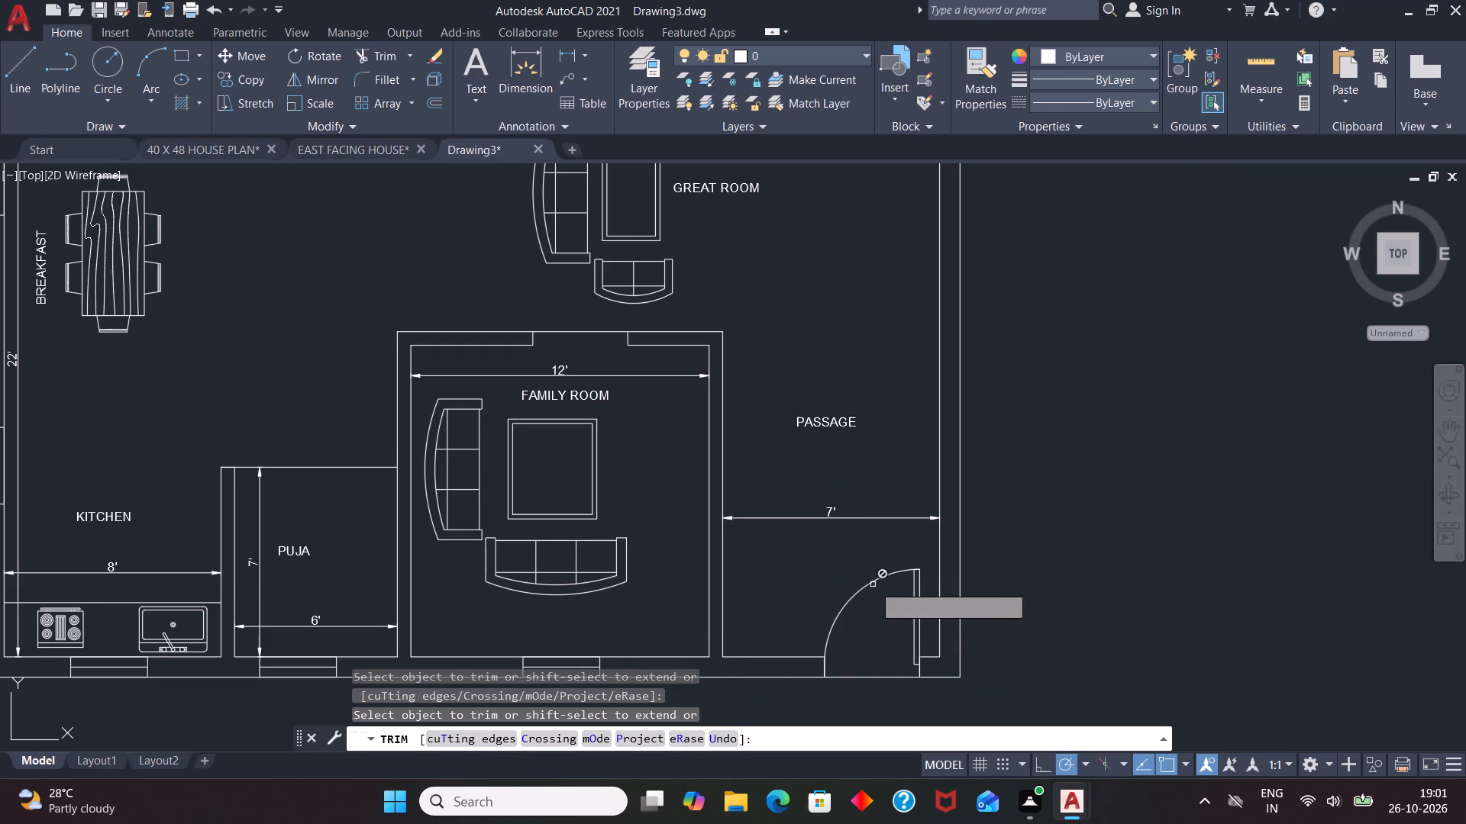
key(Escape)
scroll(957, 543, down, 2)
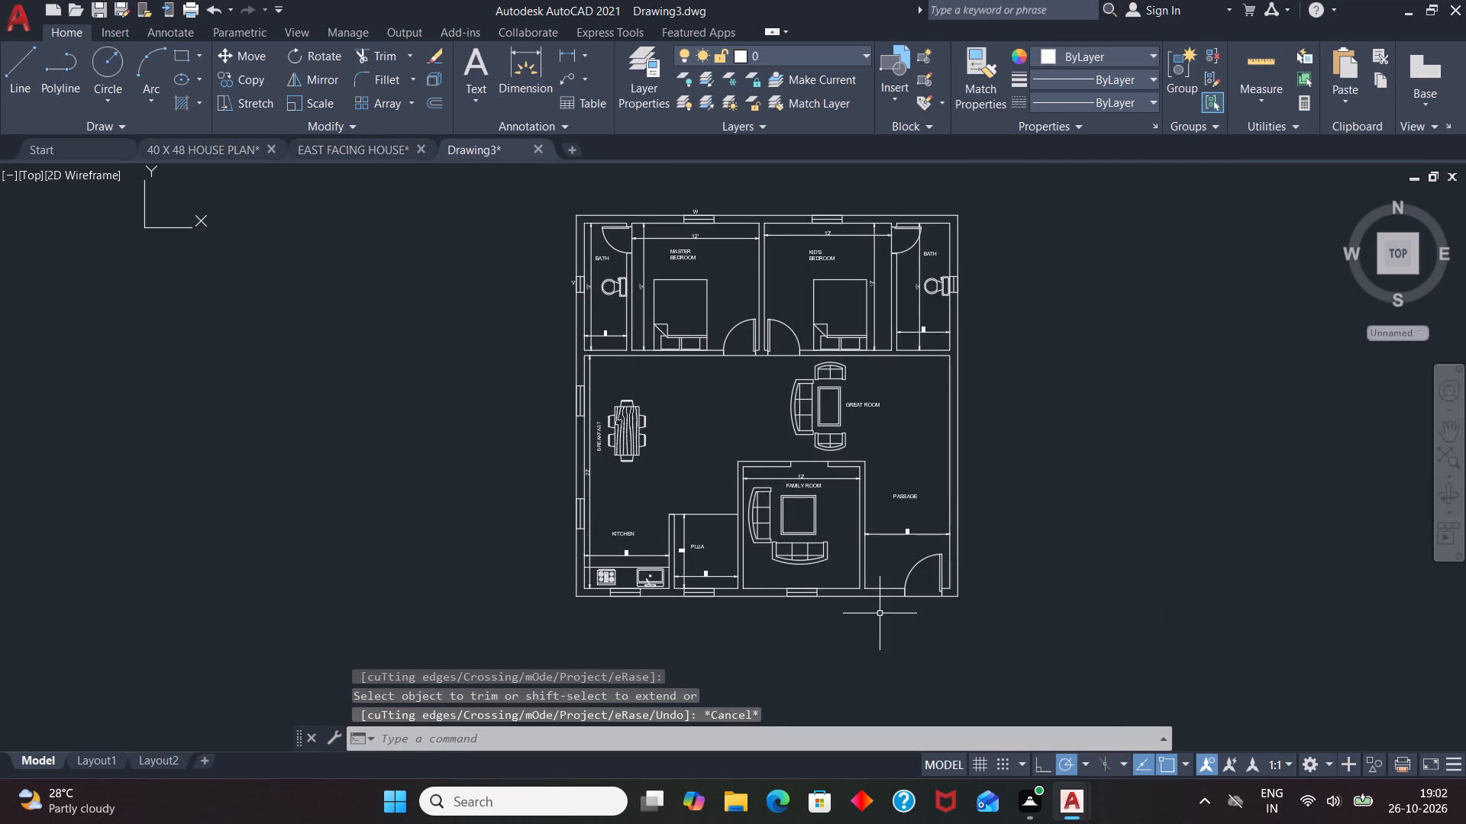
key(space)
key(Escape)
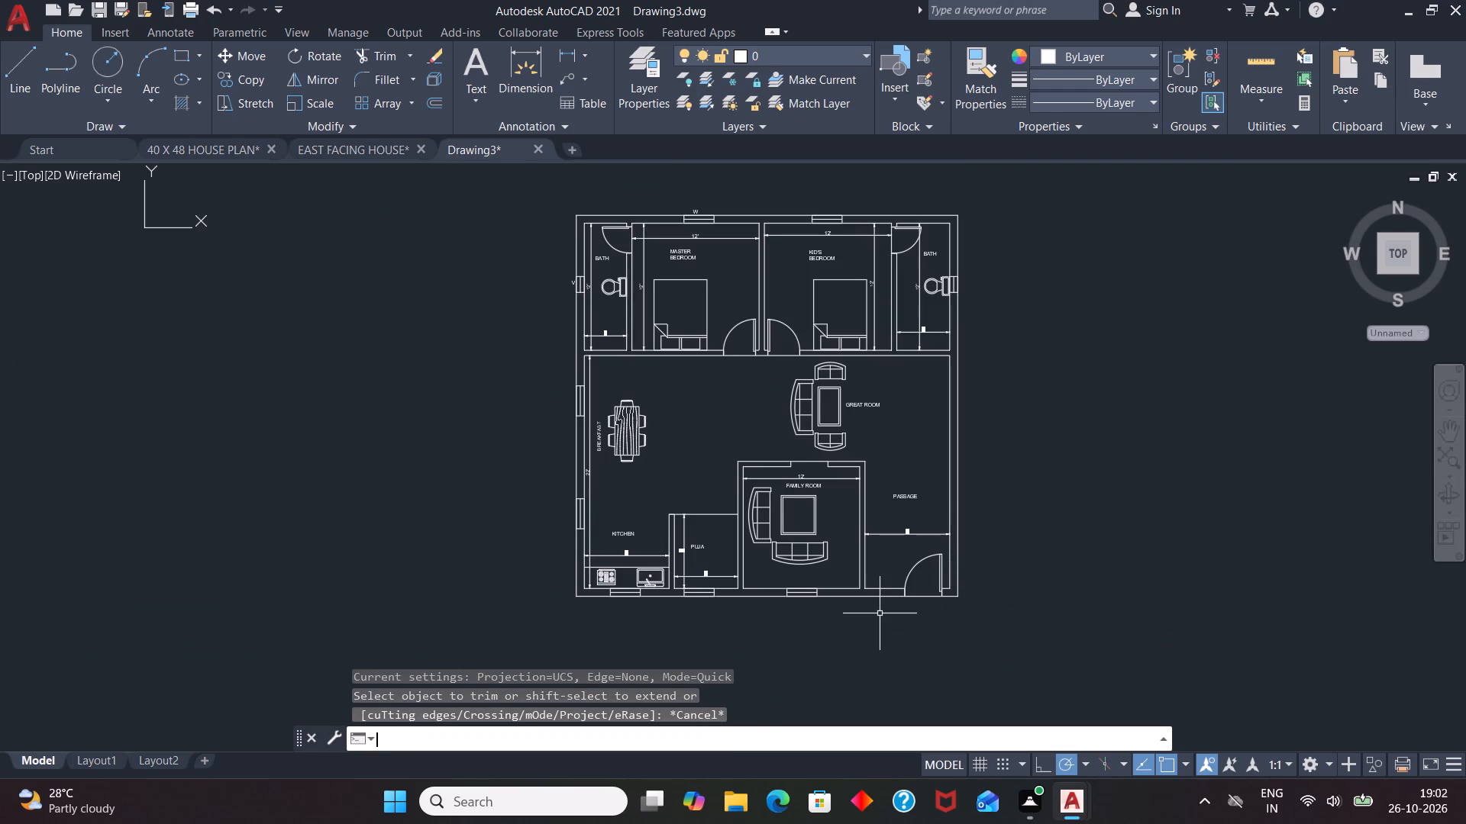
Add a 4" high multiline text label MD inside the swing of the passage's entrance door.
key(t)
key(Return)
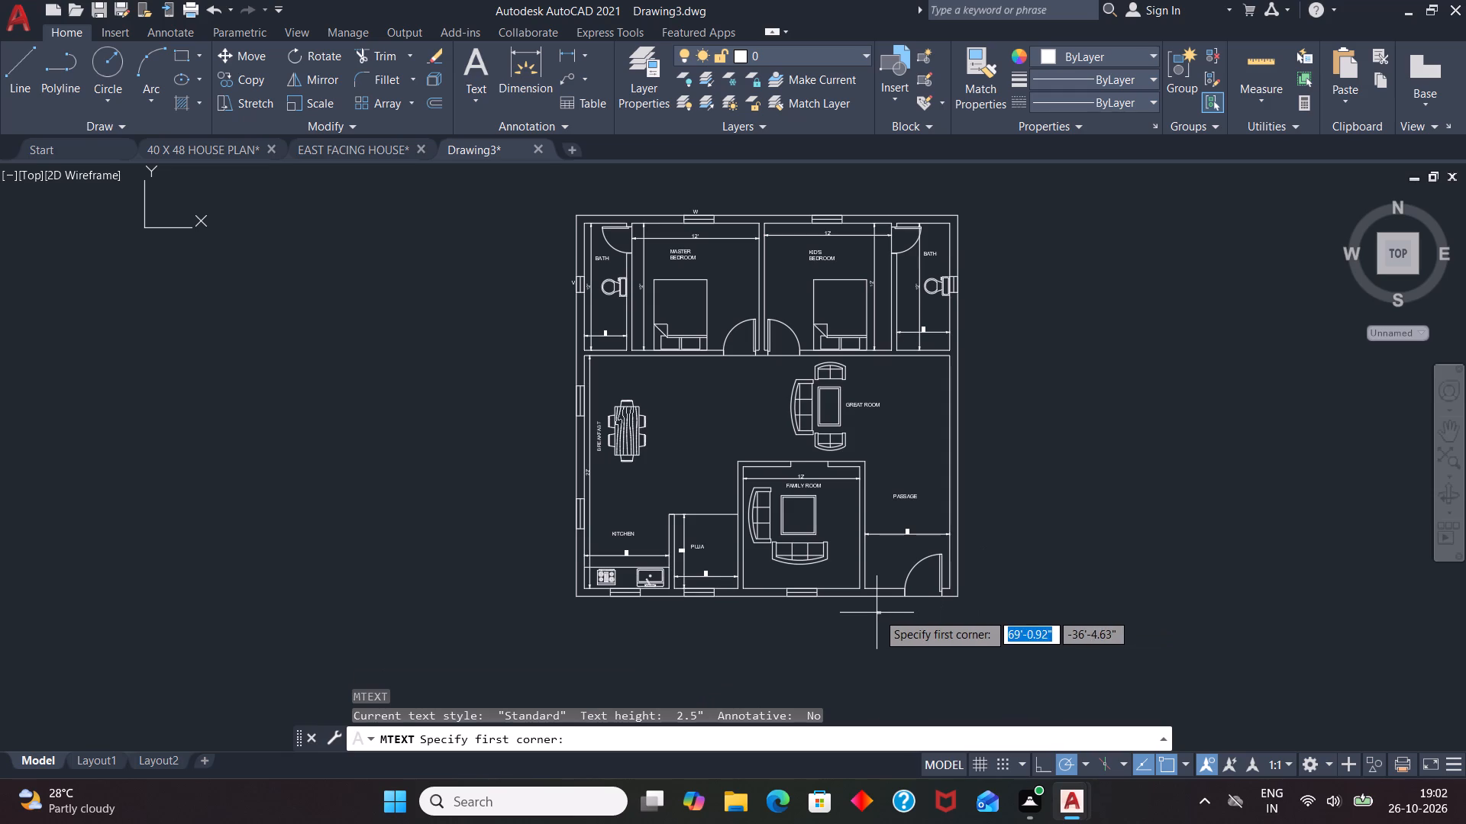
scroll(902, 619, up, 2)
click(935, 533)
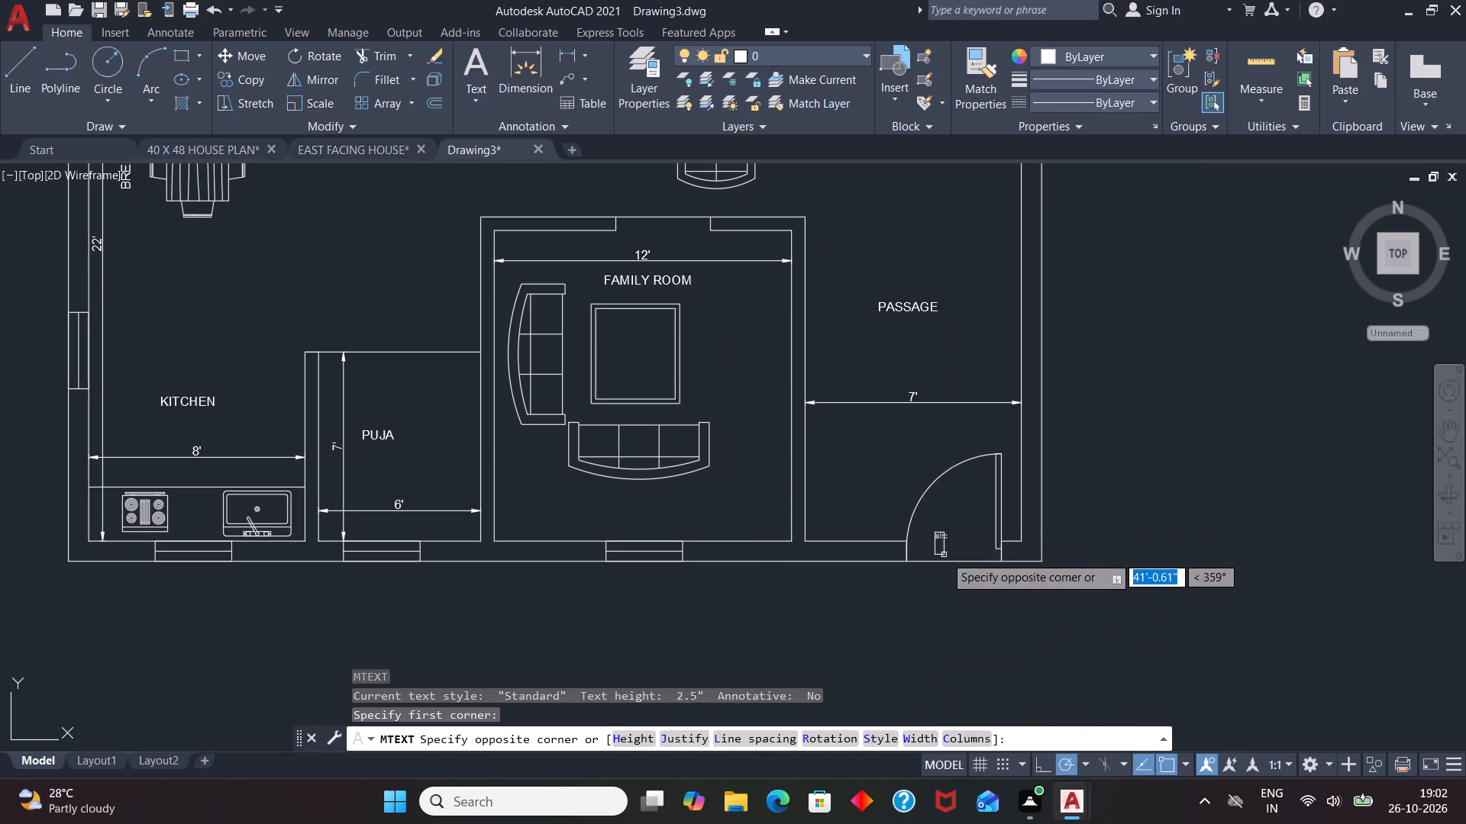
click(966, 549)
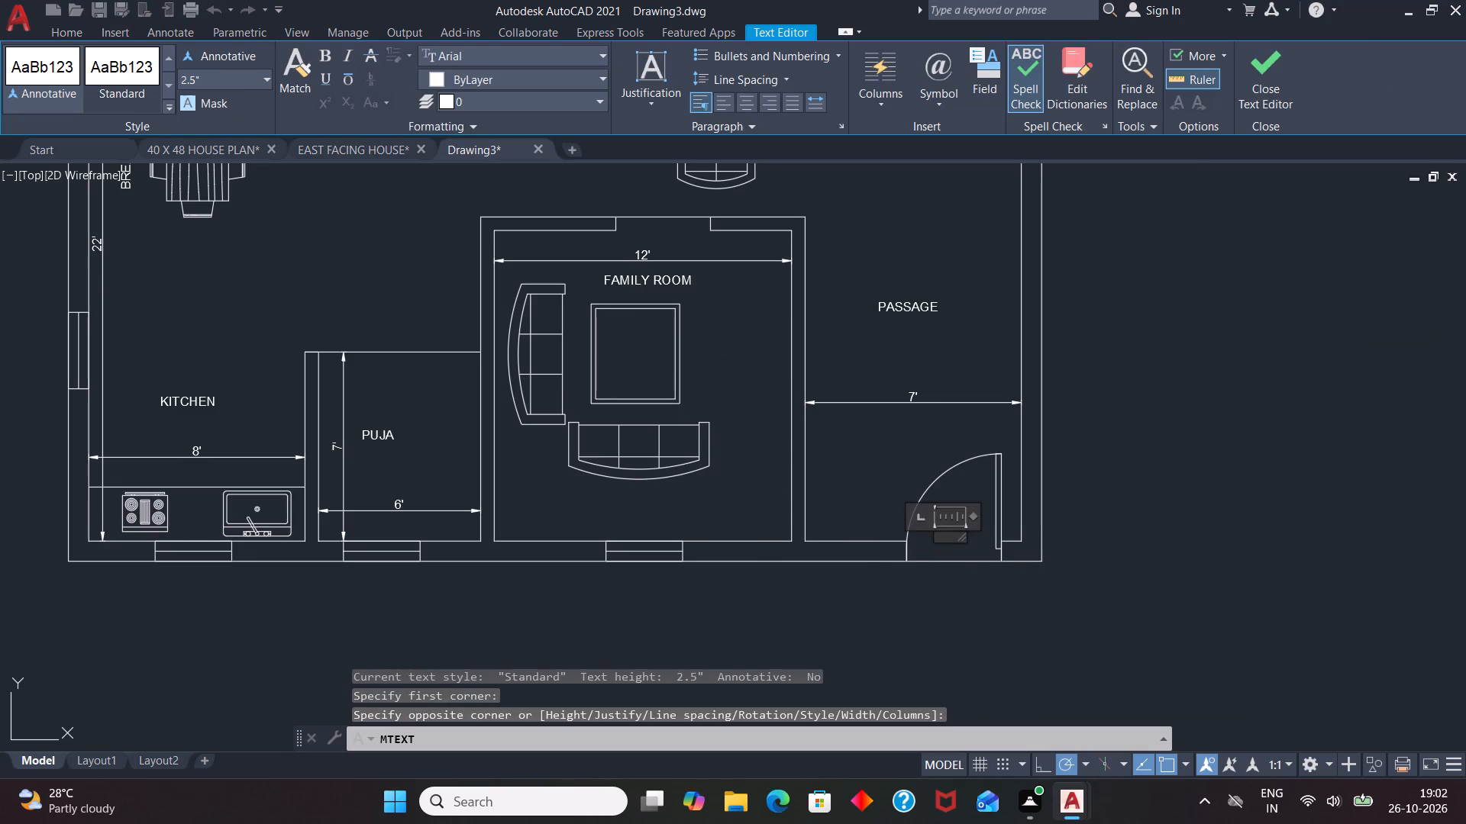
click(228, 73)
key(BackSpace)
key(4)
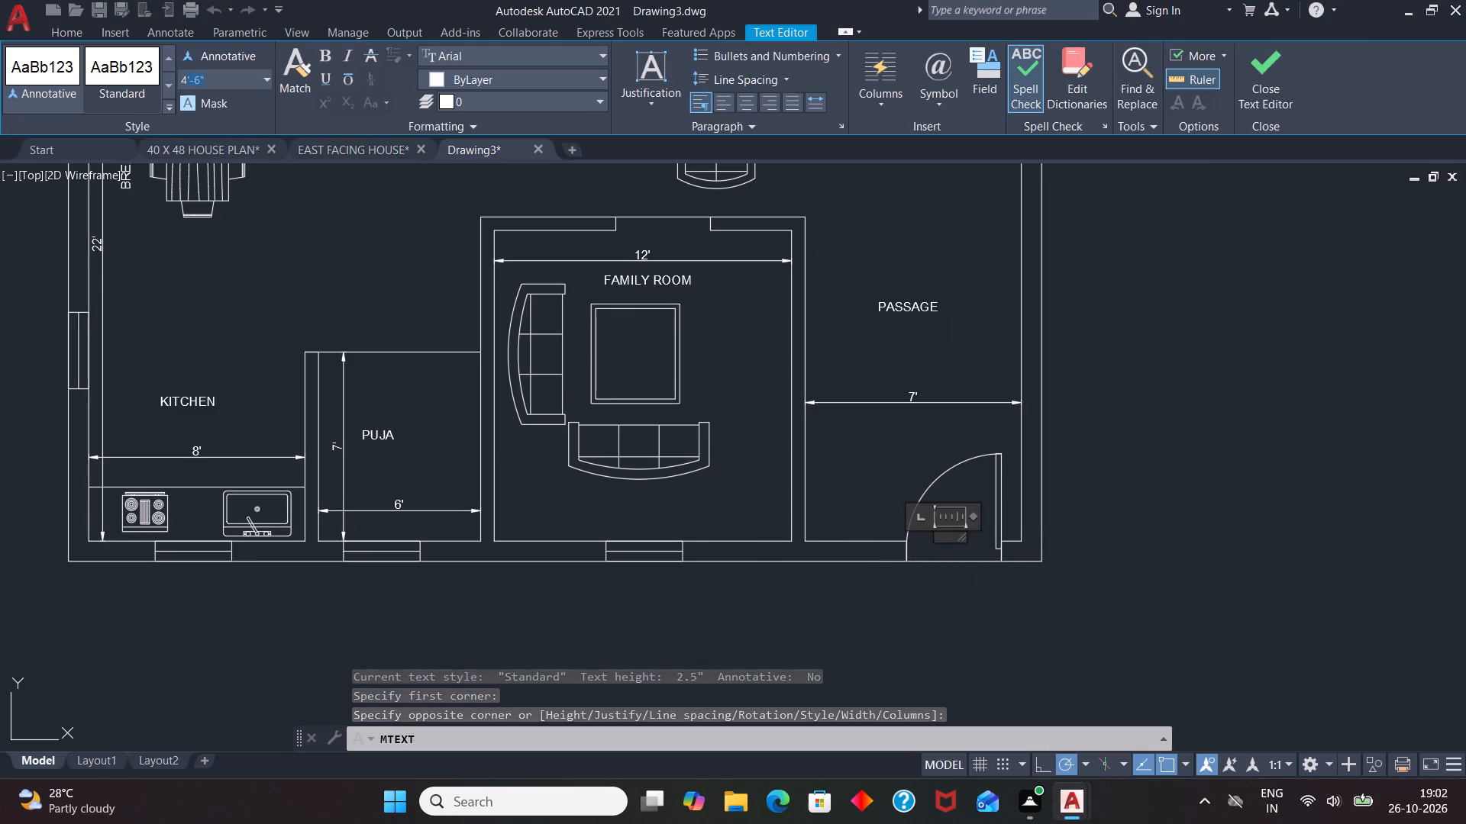
key(shift+quotedbl)
key(Return)
text(MD)
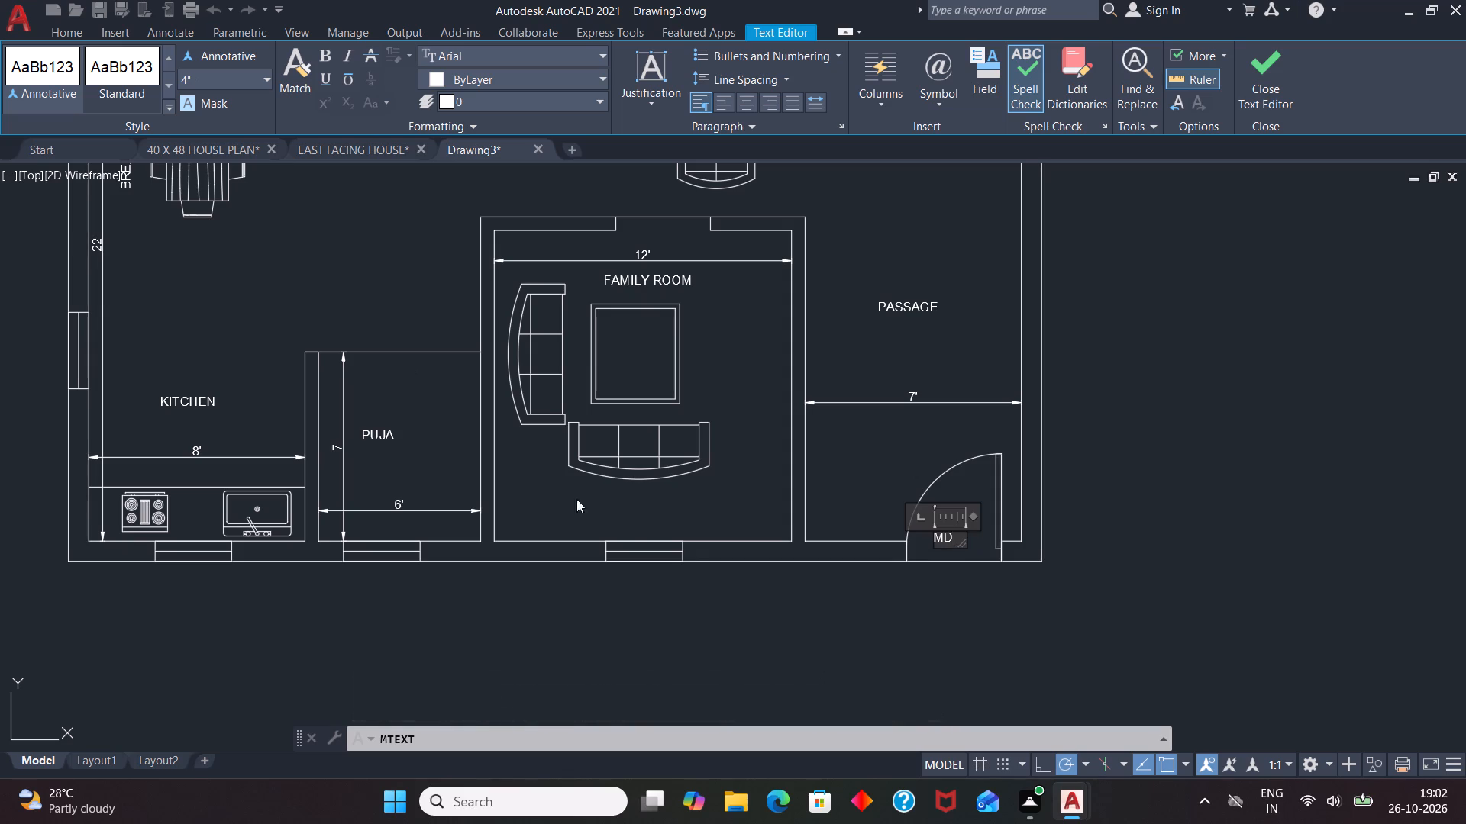
click(925, 672)
Move the MD label slightly right so it sits nearer the middle of the entrance door opening.
click(948, 535)
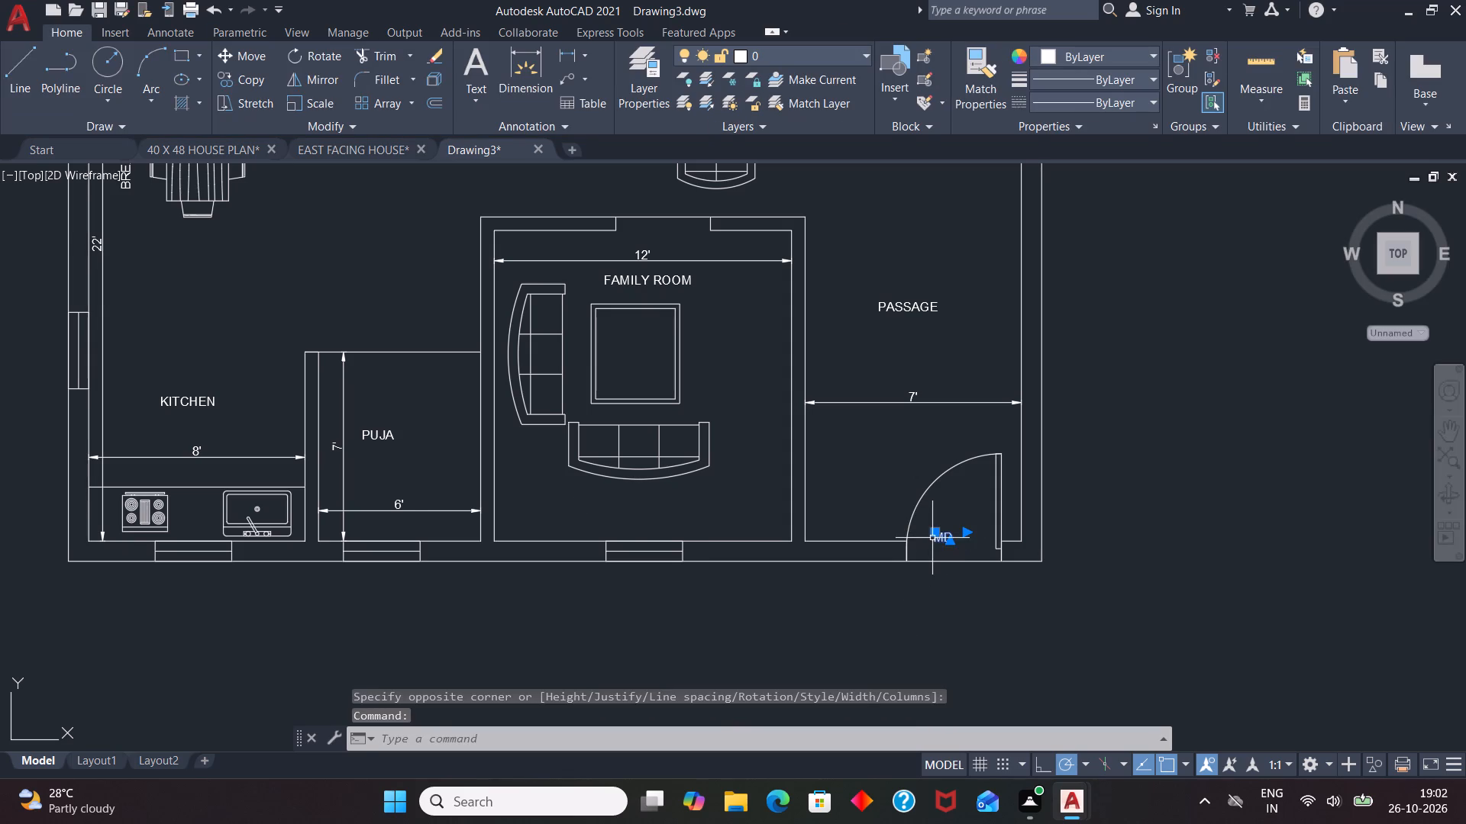
click(936, 530)
scroll(944, 532, up, 2)
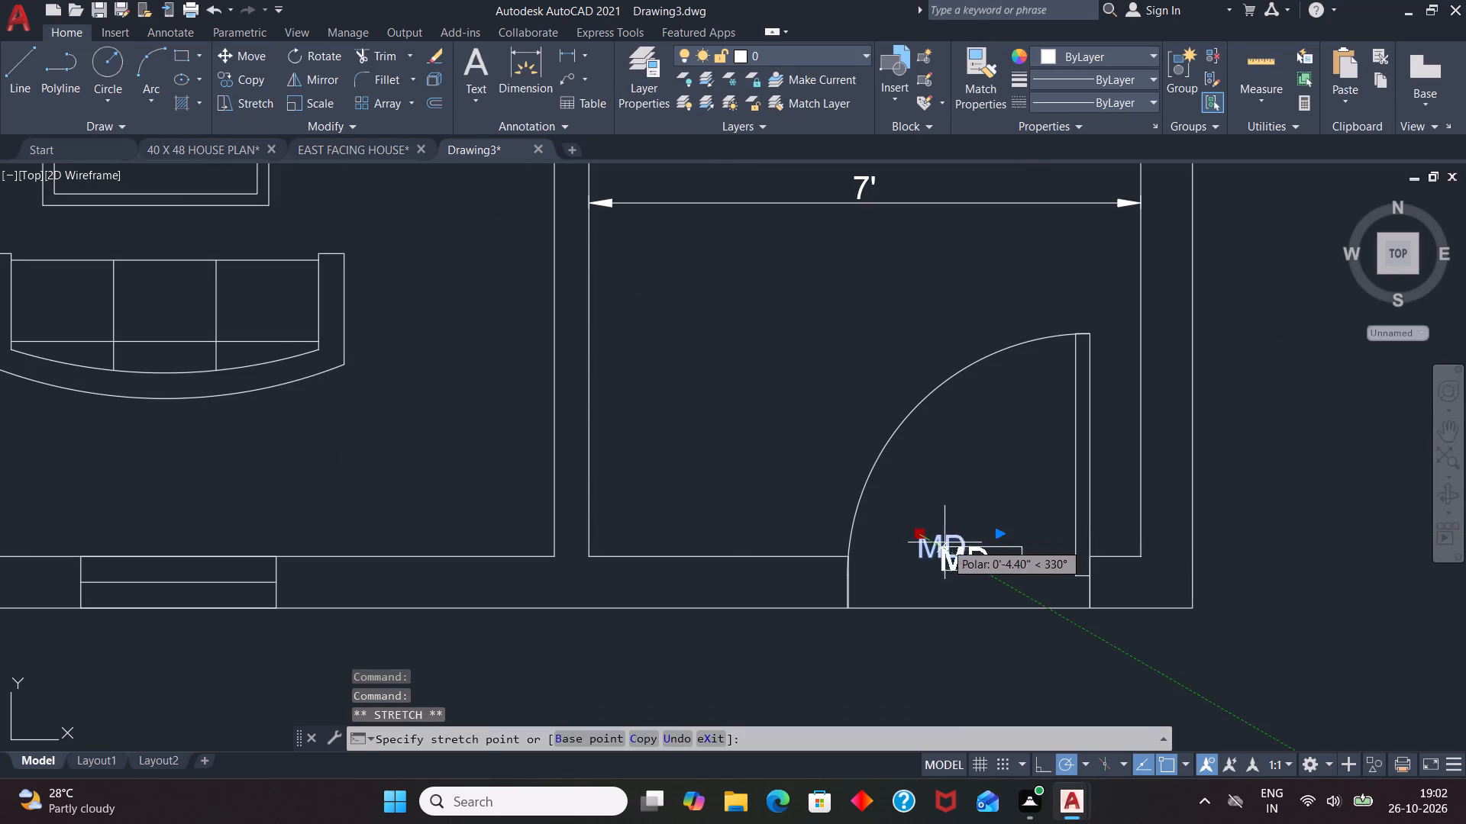
click(948, 536)
key(Escape)
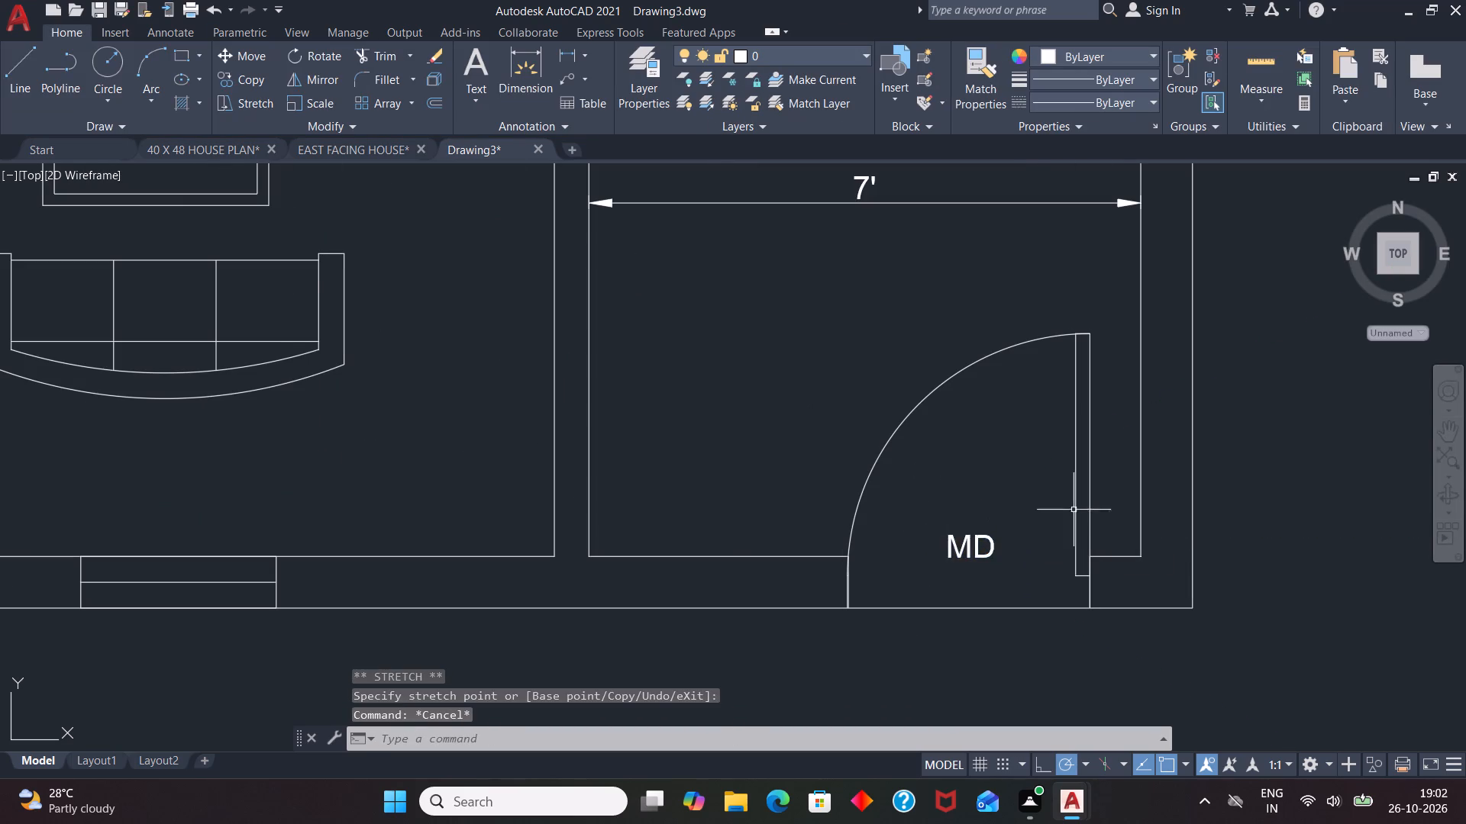
Add a 4" high multiline text label W just below the family room's window in the bottom outer wall.
scroll(1082, 529, down, 2)
scroll(989, 551, down, 1)
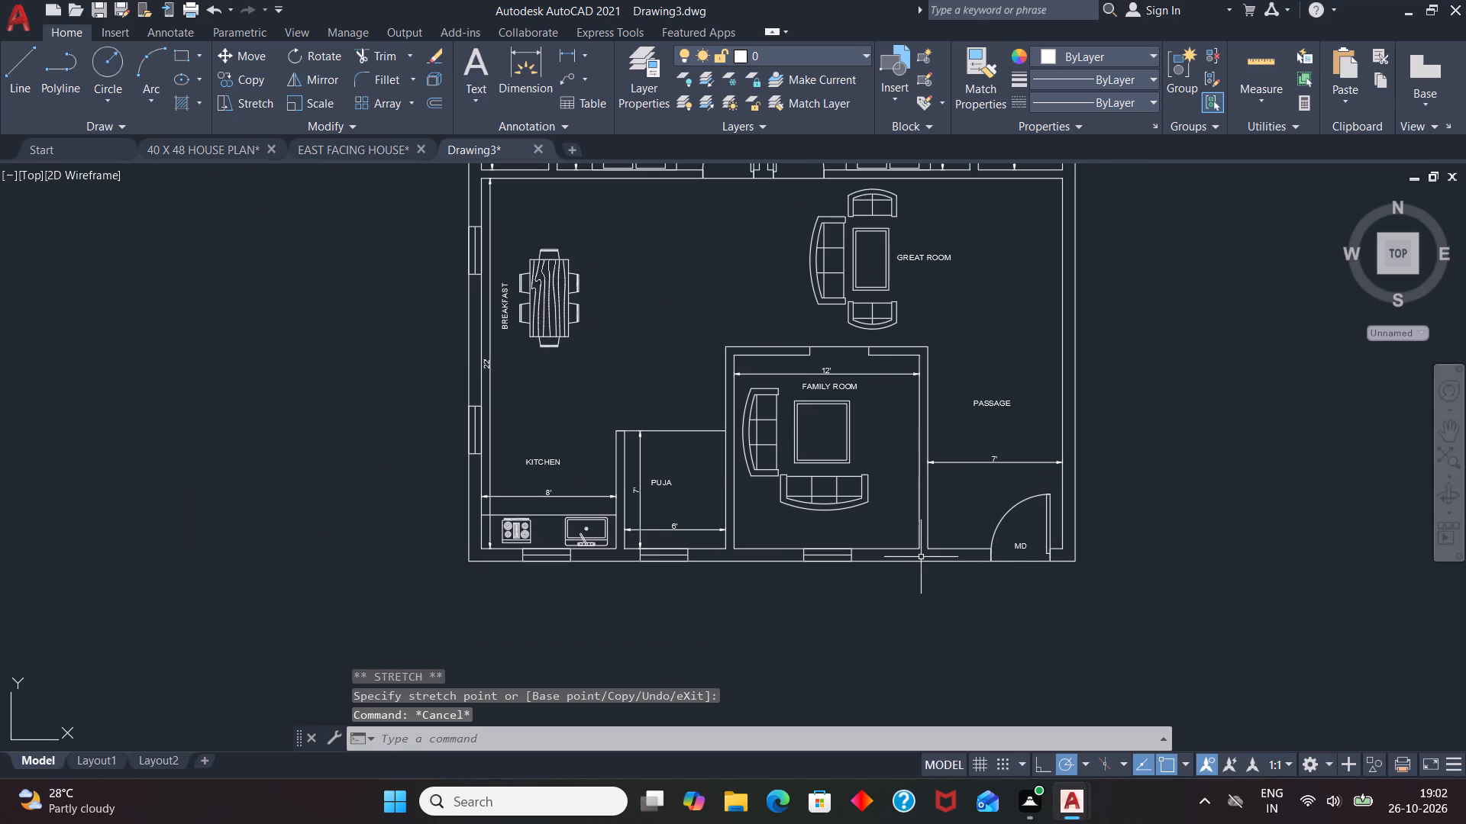
scroll(924, 560, down, 1)
key(t)
key(Return)
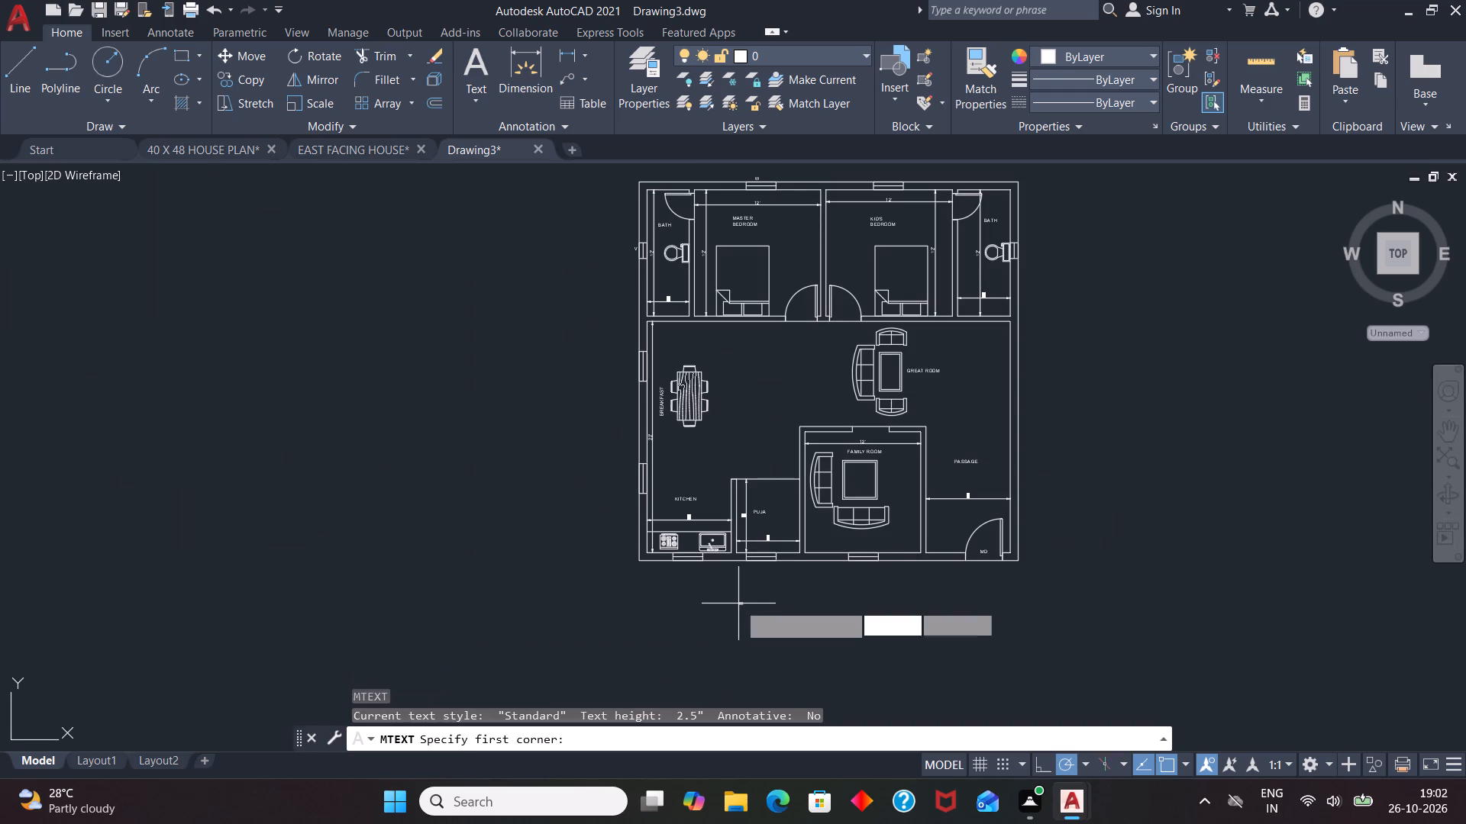
scroll(893, 580, up, 4)
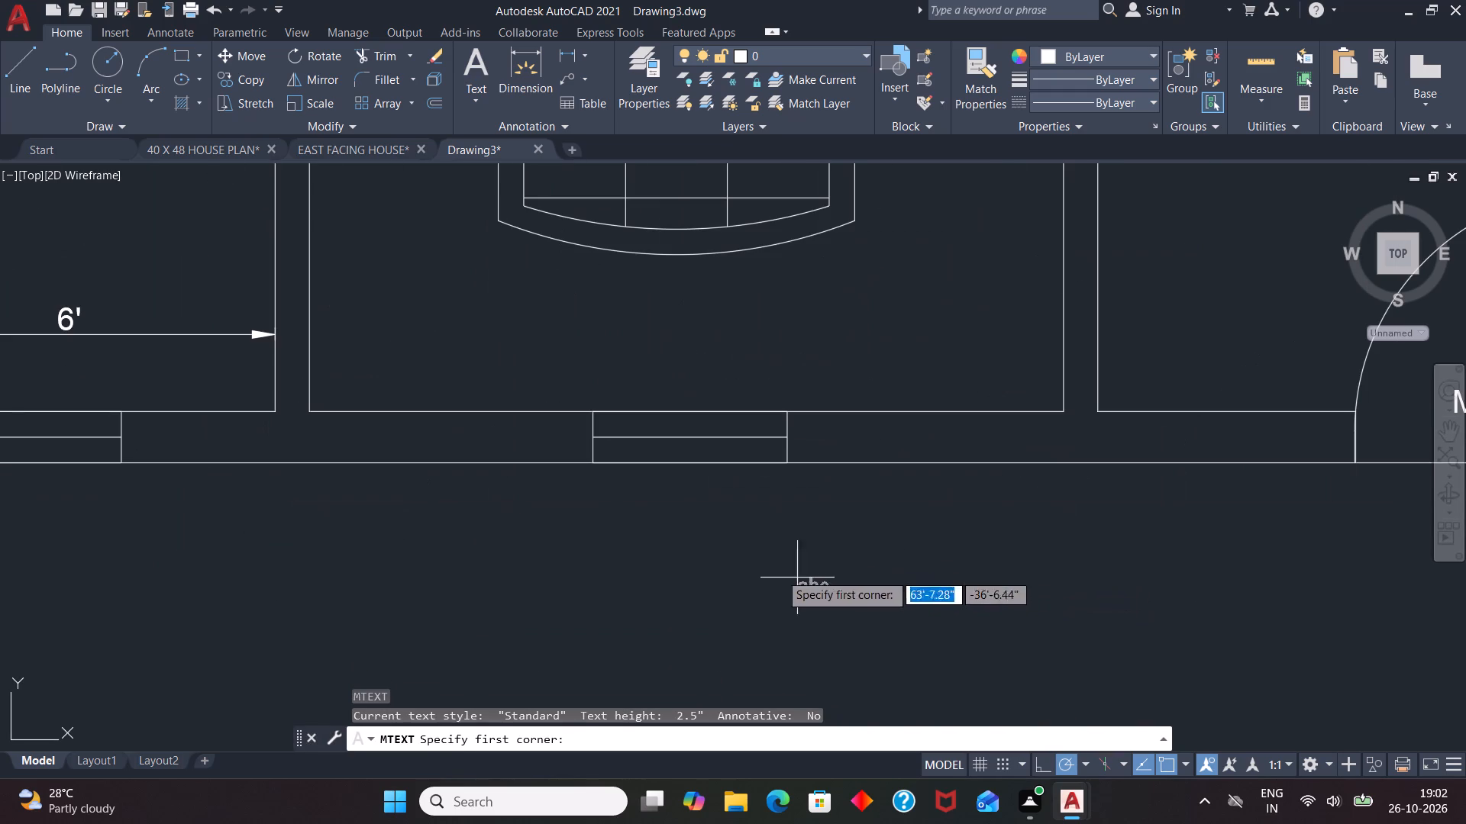
drag(657, 474, 660, 482)
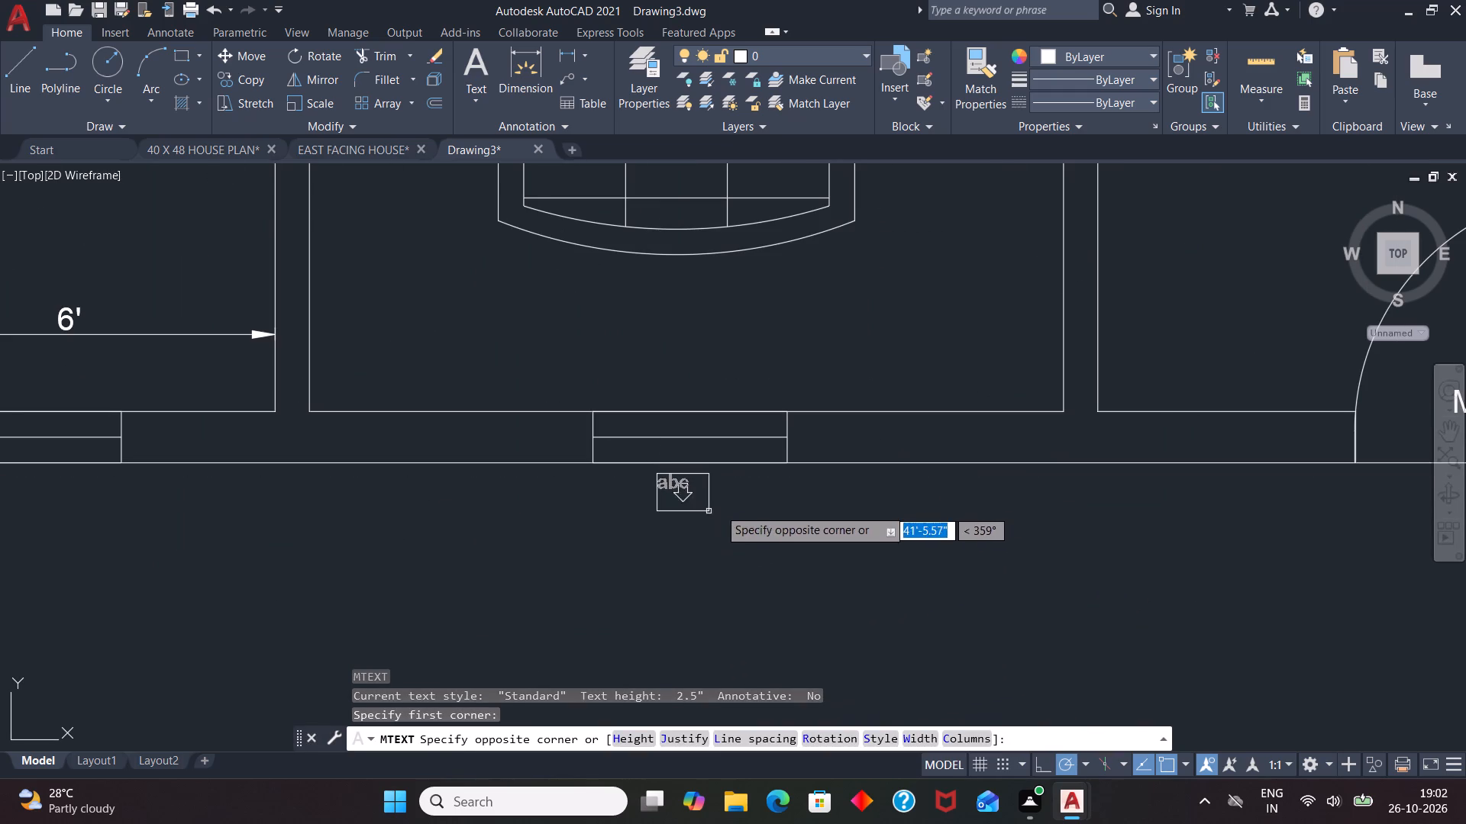
click(730, 504)
click(246, 79)
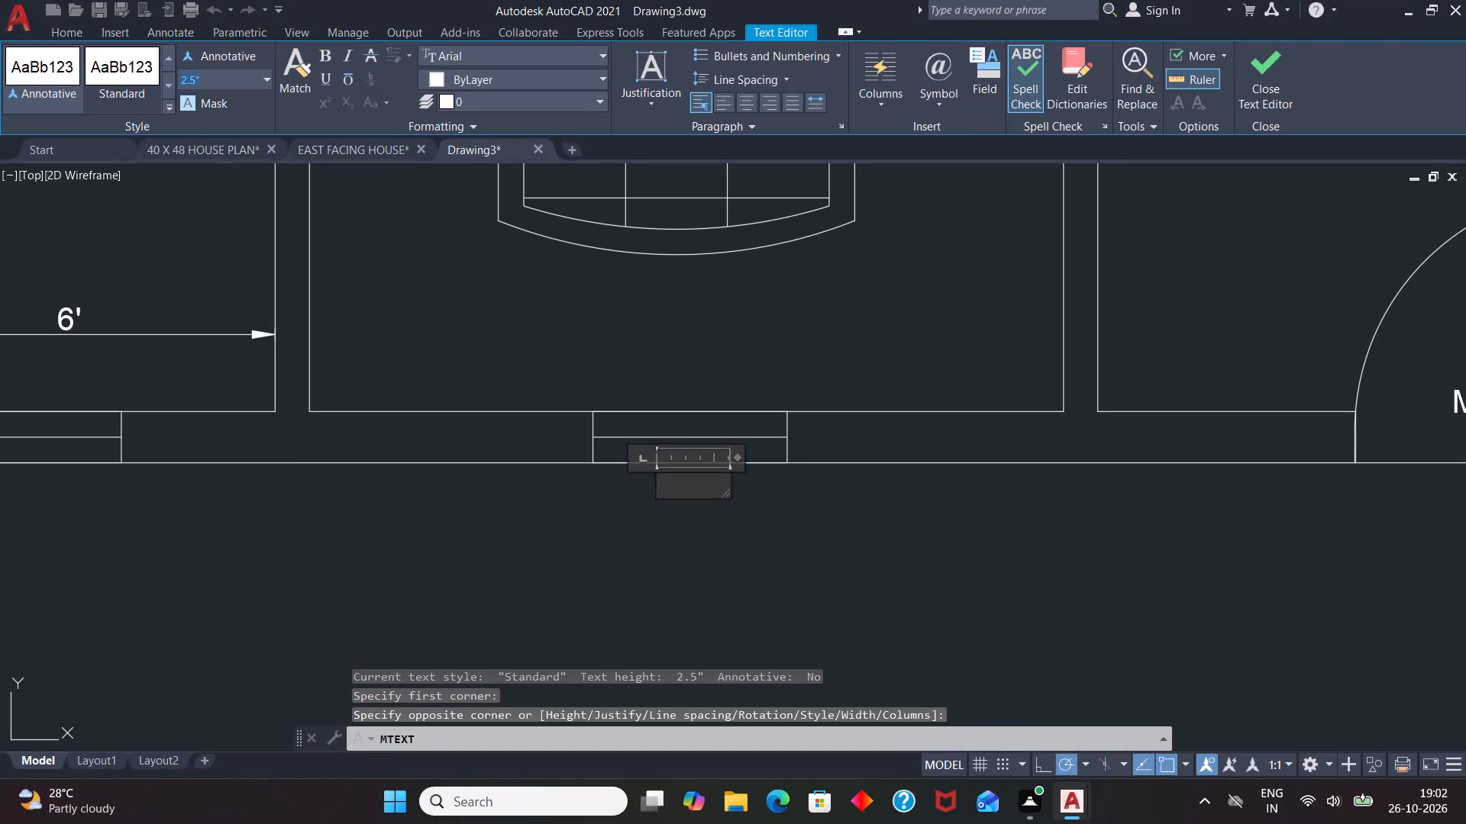
key(BackSpace)
key(4)
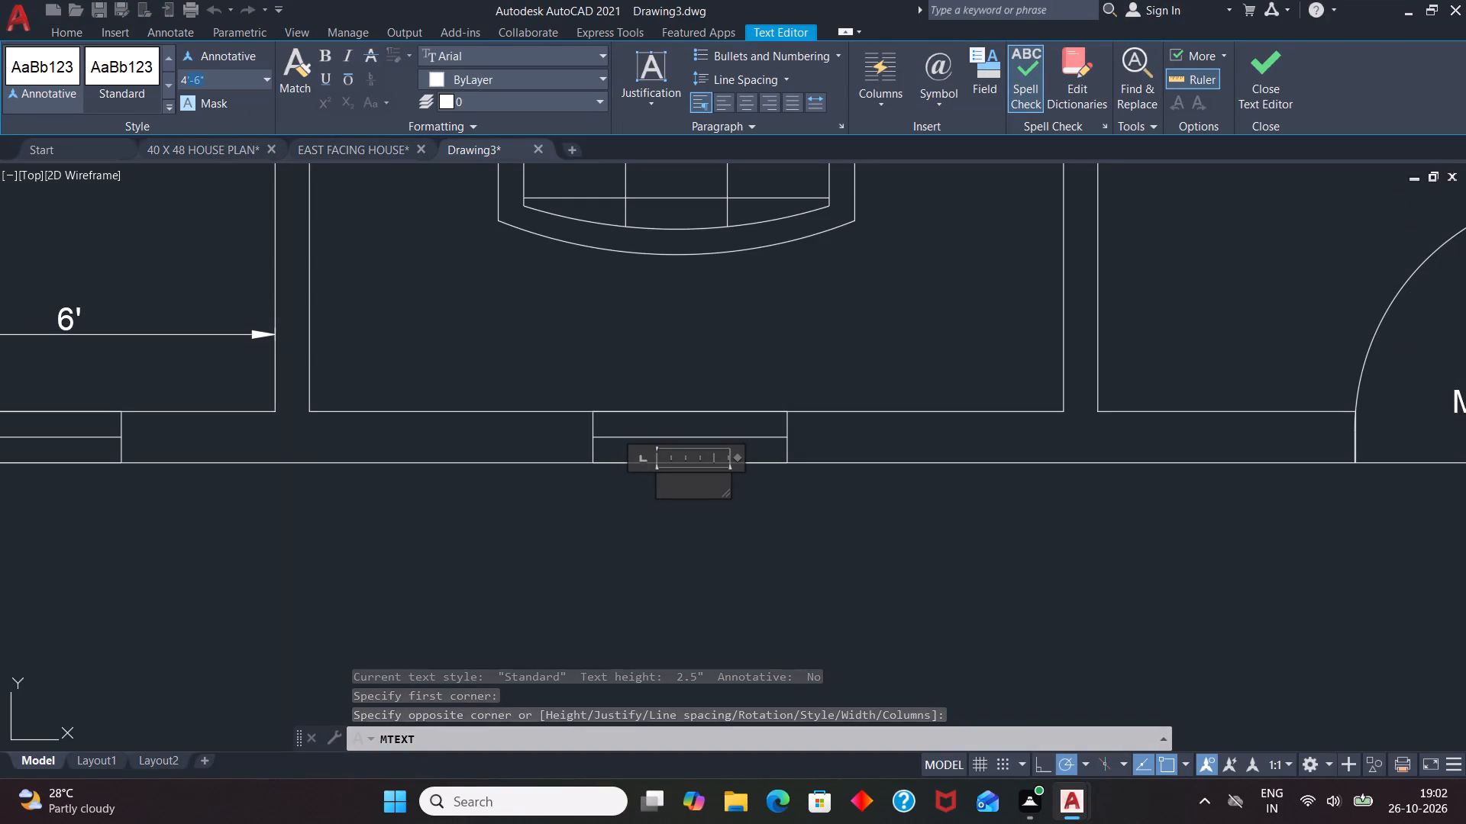
key(shift+quotedbl)
key(Return)
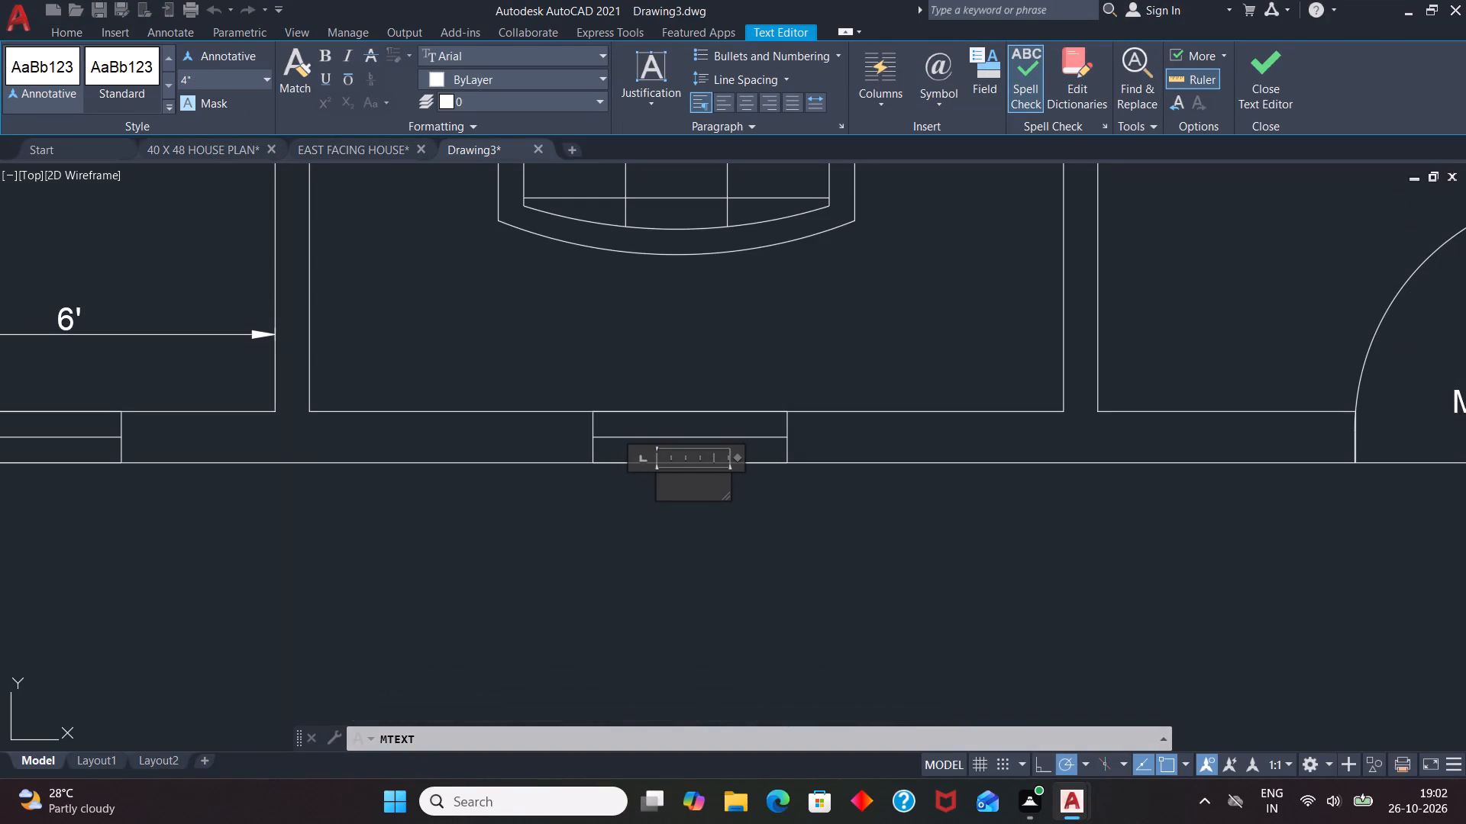
key(w)
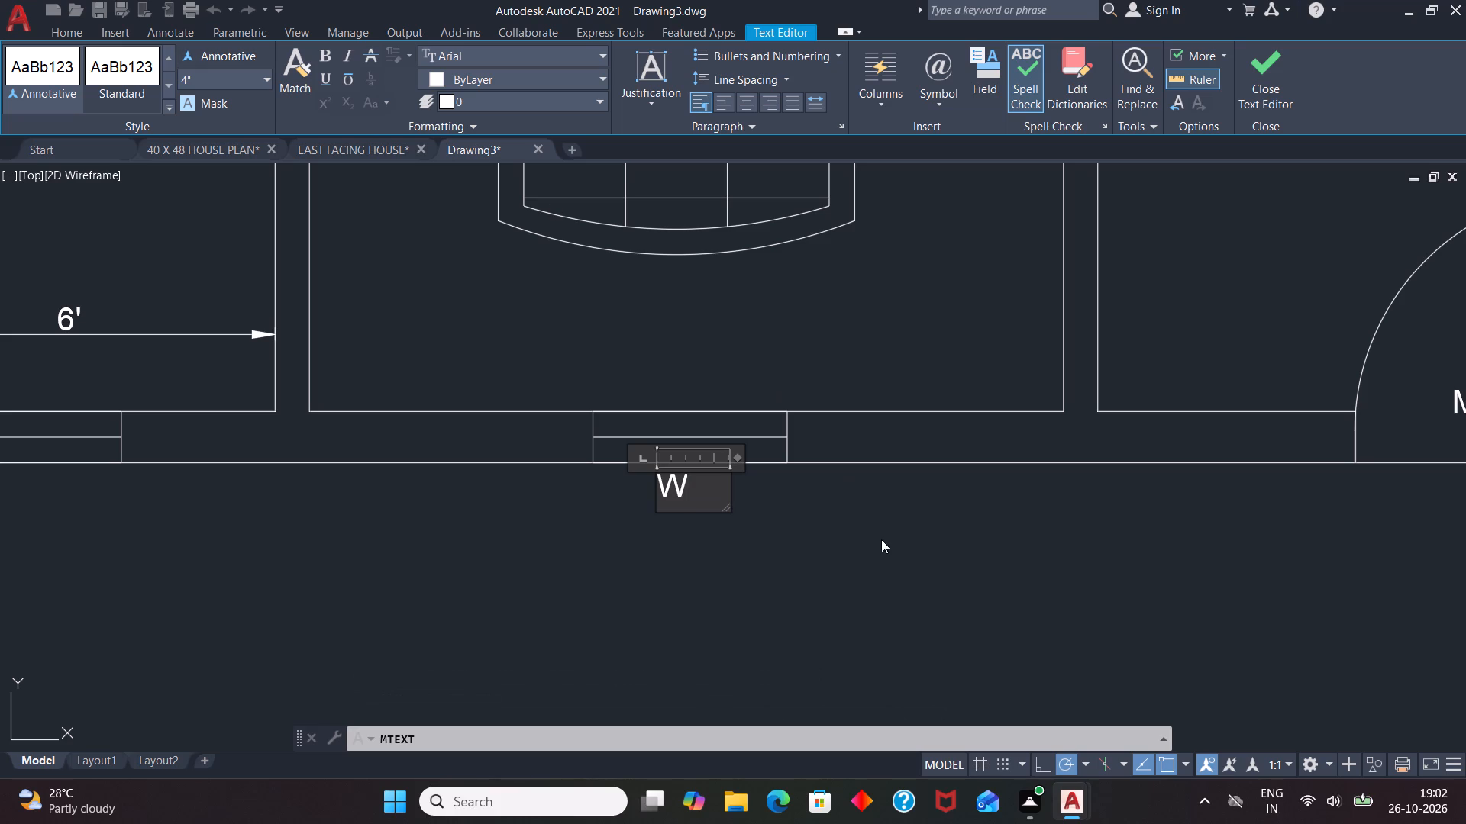
click(886, 551)
Add a 4" high multiline text label W just below the puja room's window in the bottom outer wall.
scroll(978, 510, down, 3)
scroll(558, 517, up, 1)
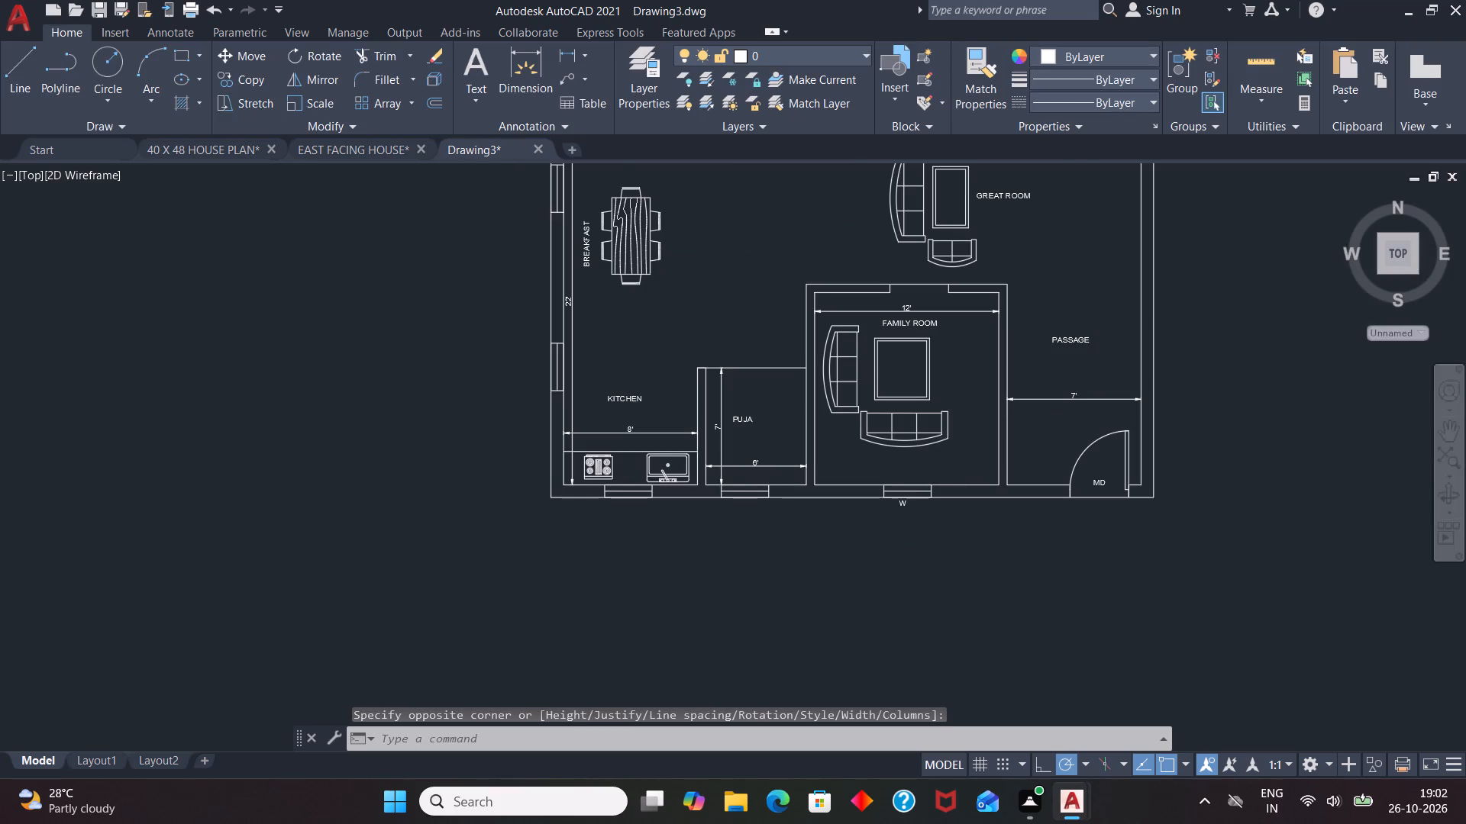
key(t)
key(Return)
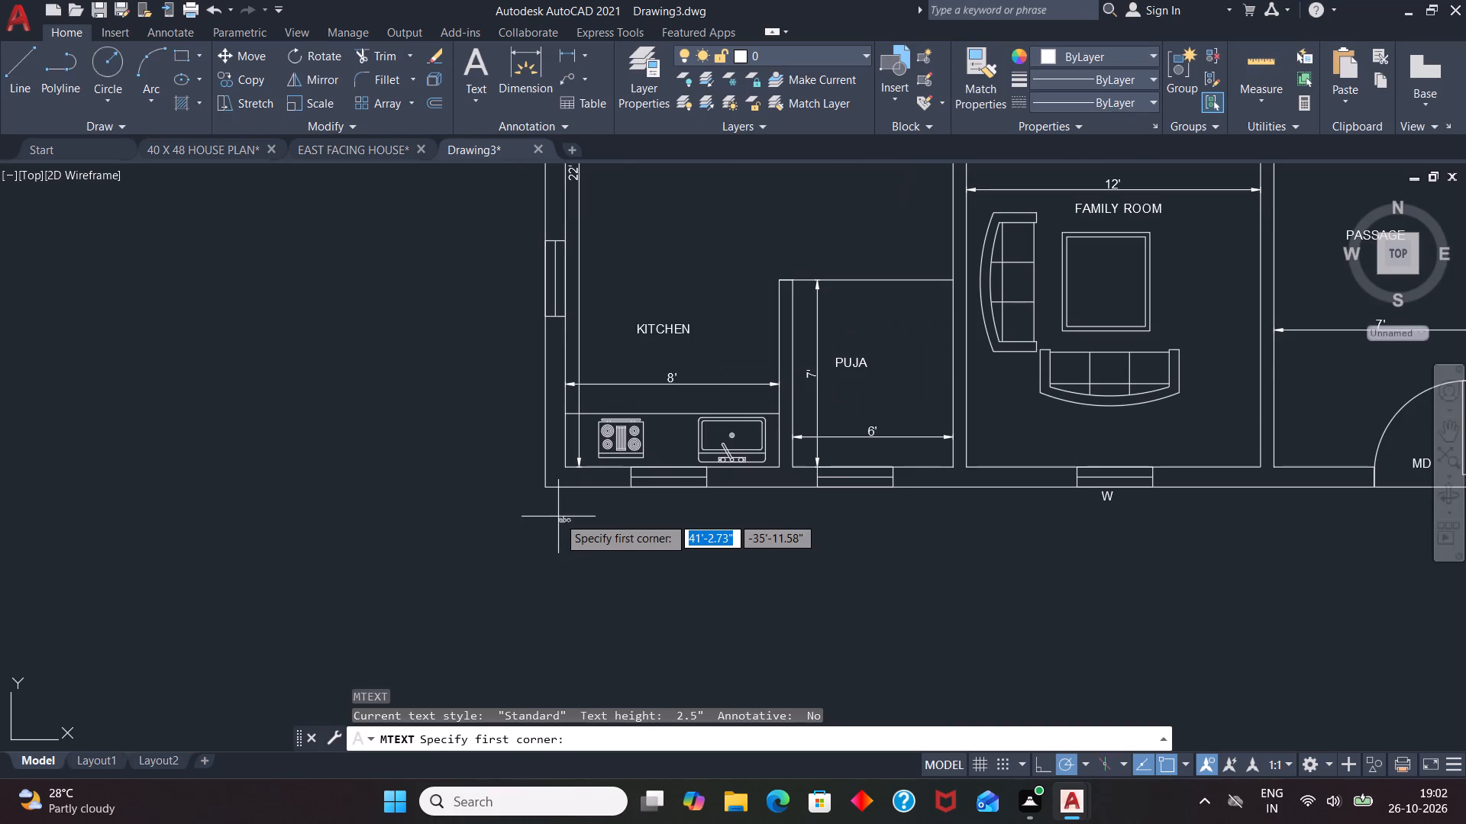
scroll(843, 498, up, 3)
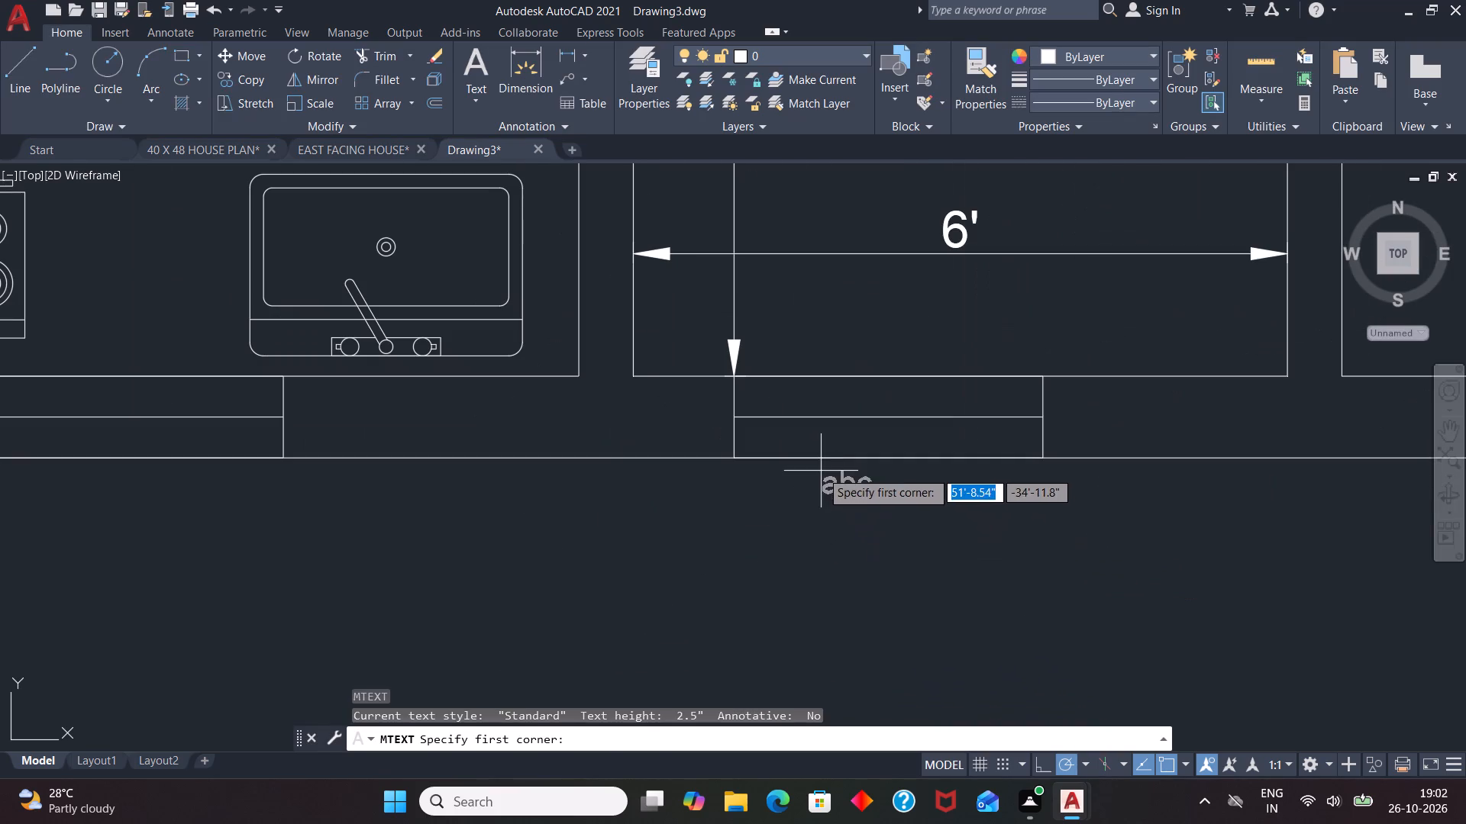
drag(821, 471, 831, 484)
click(931, 524)
click(212, 80)
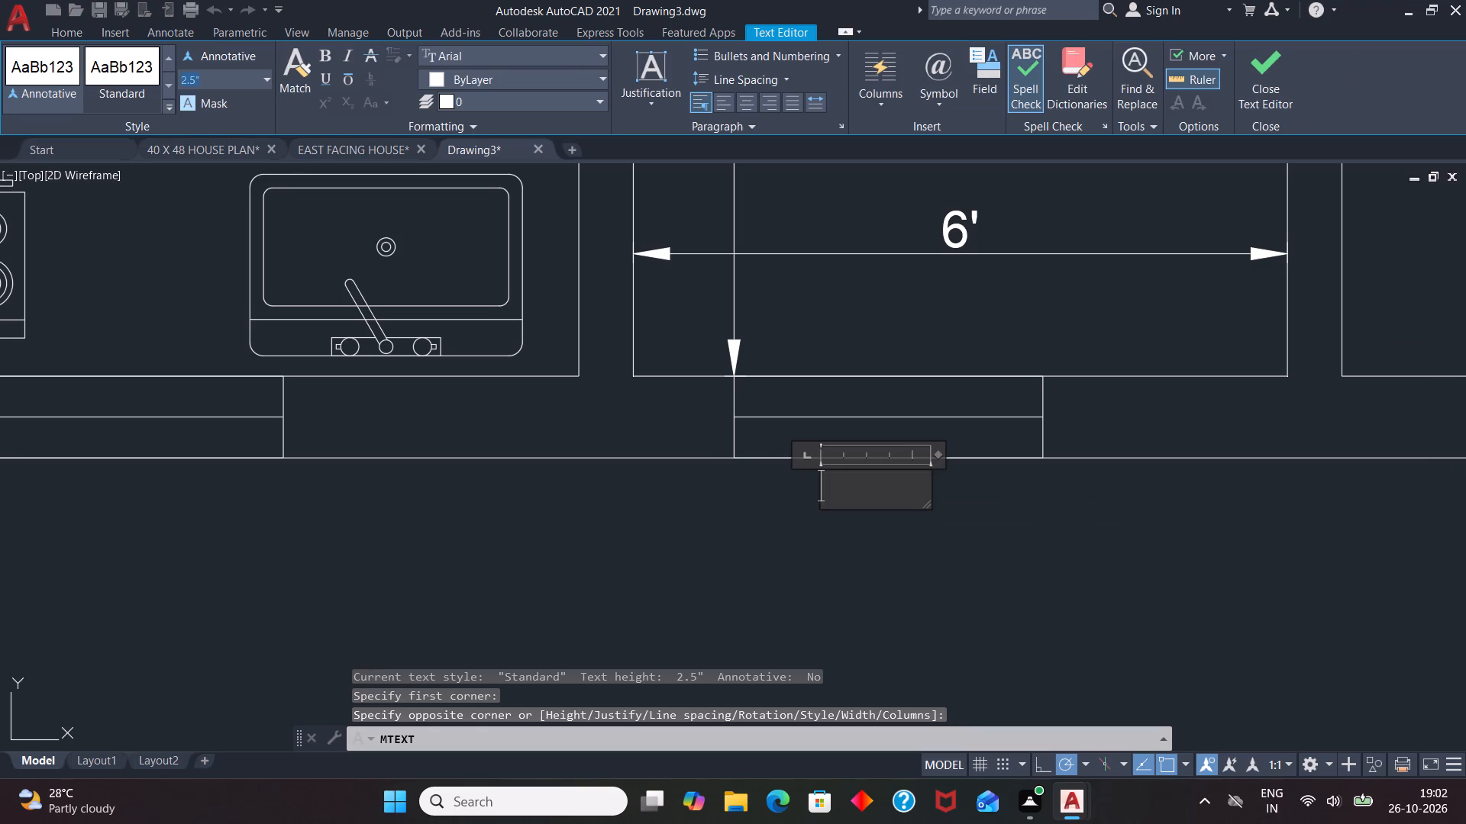
key(BackSpace)
text(4")
key(Return)
key(w)
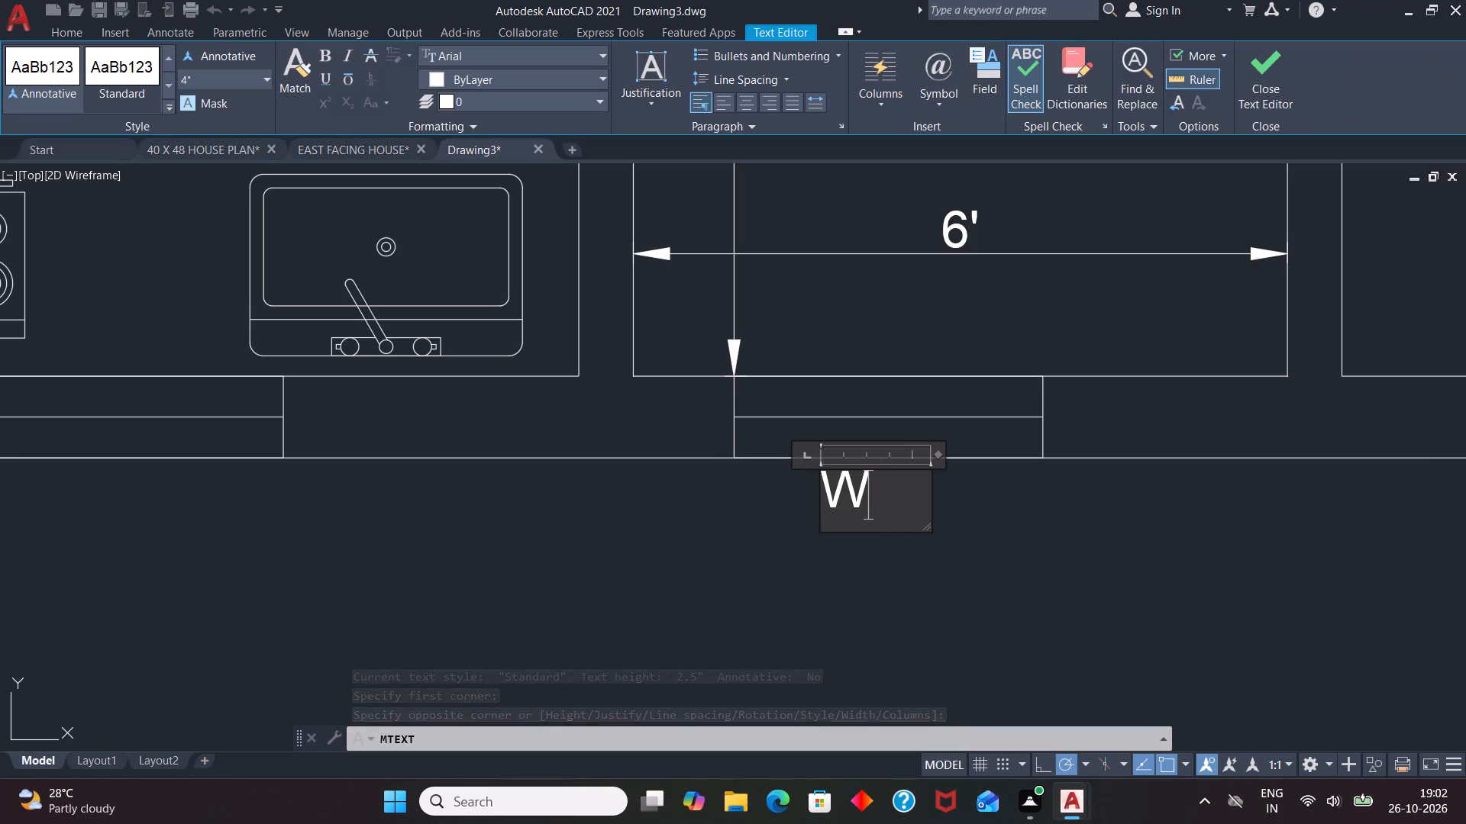
click(1008, 549)
Move the puja window's W label slightly right so it is centred under the window.
scroll(1009, 547, down, 2)
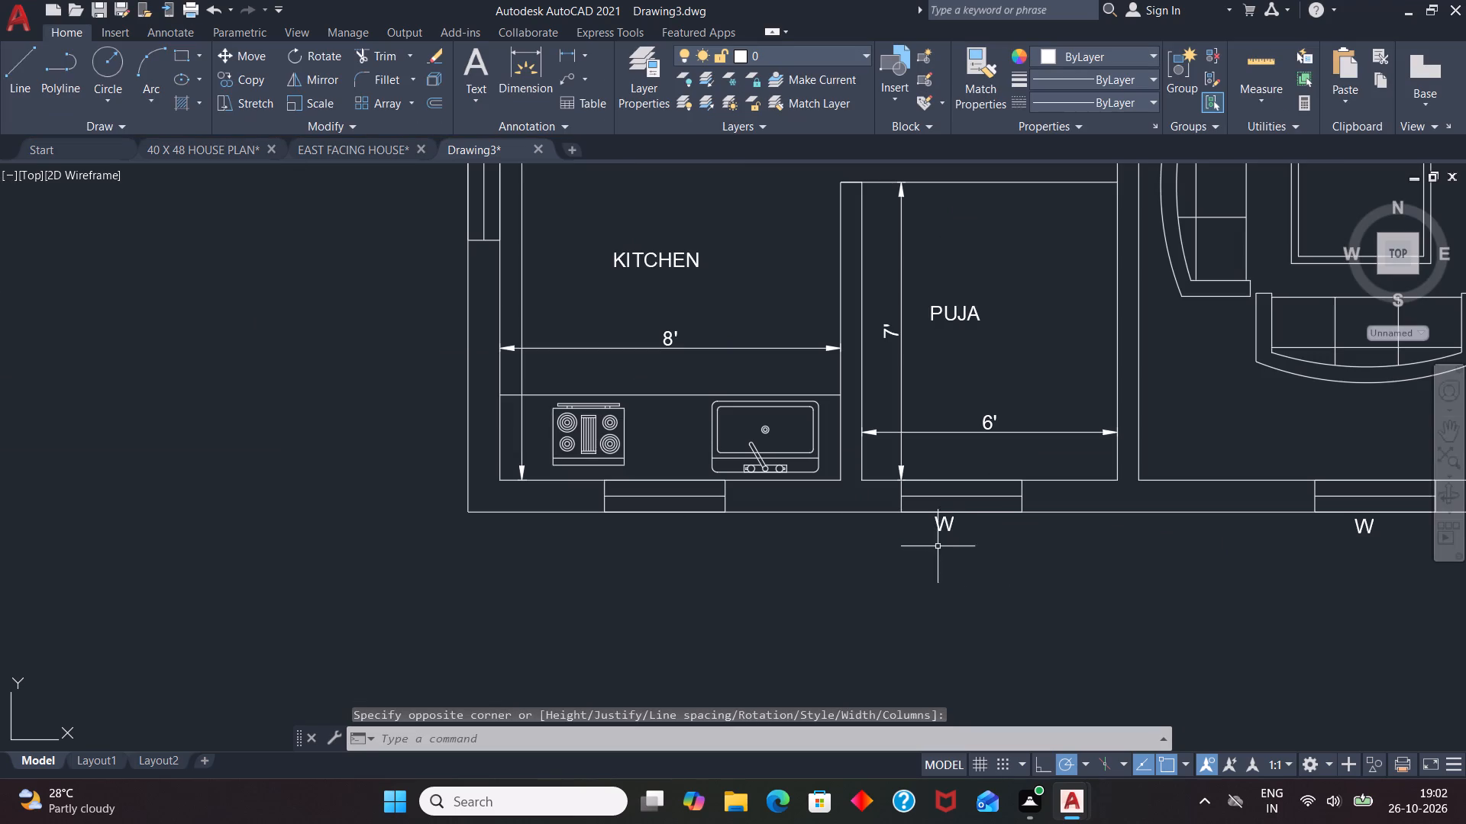
click(945, 528)
scroll(948, 533, up, 3)
click(890, 465)
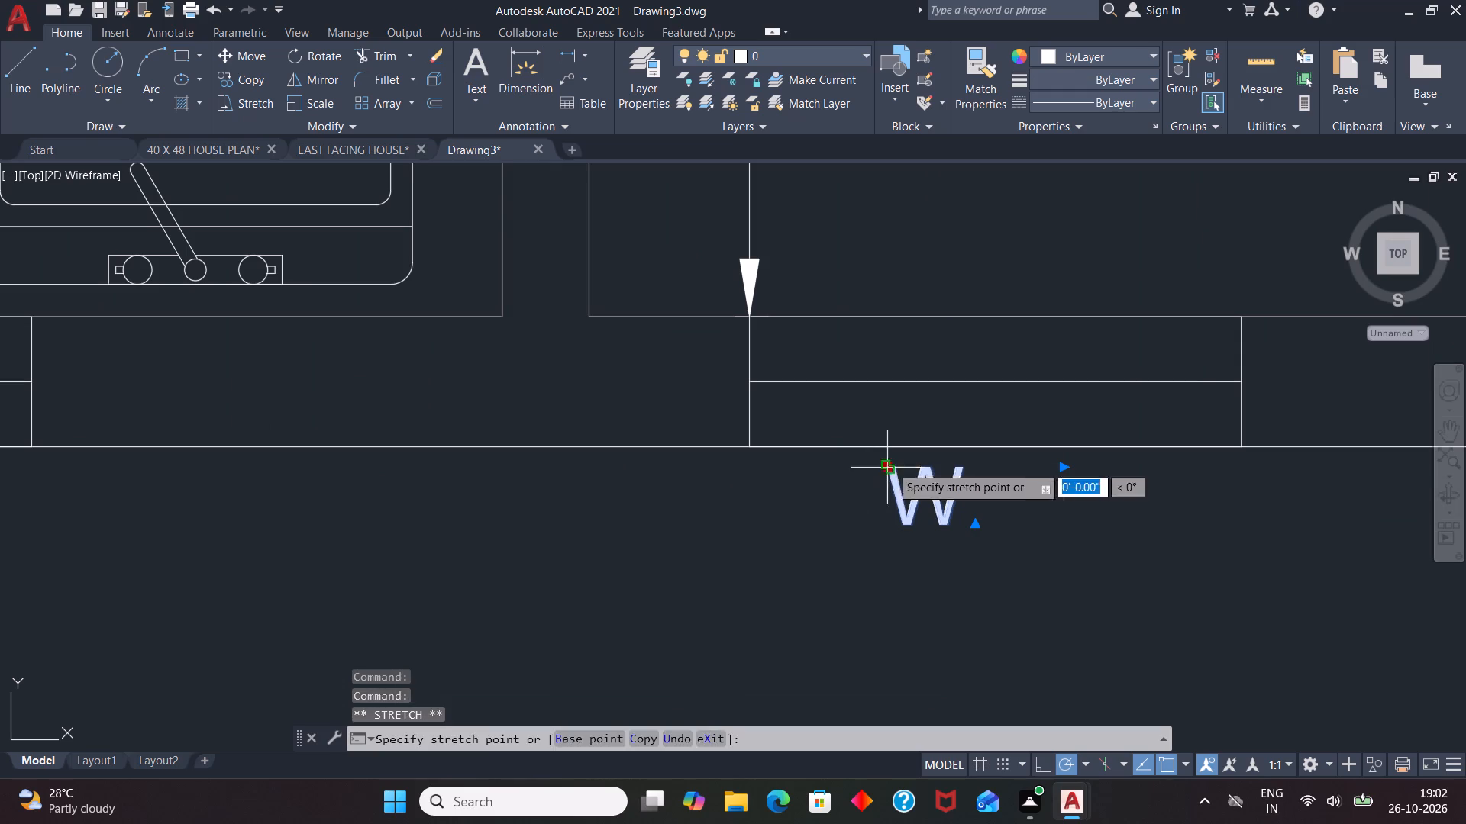
click(925, 465)
key(Escape)
Add a 4" high multiline text label W below the kitchen's window in the bottom outer wall.
scroll(1002, 469, down, 4)
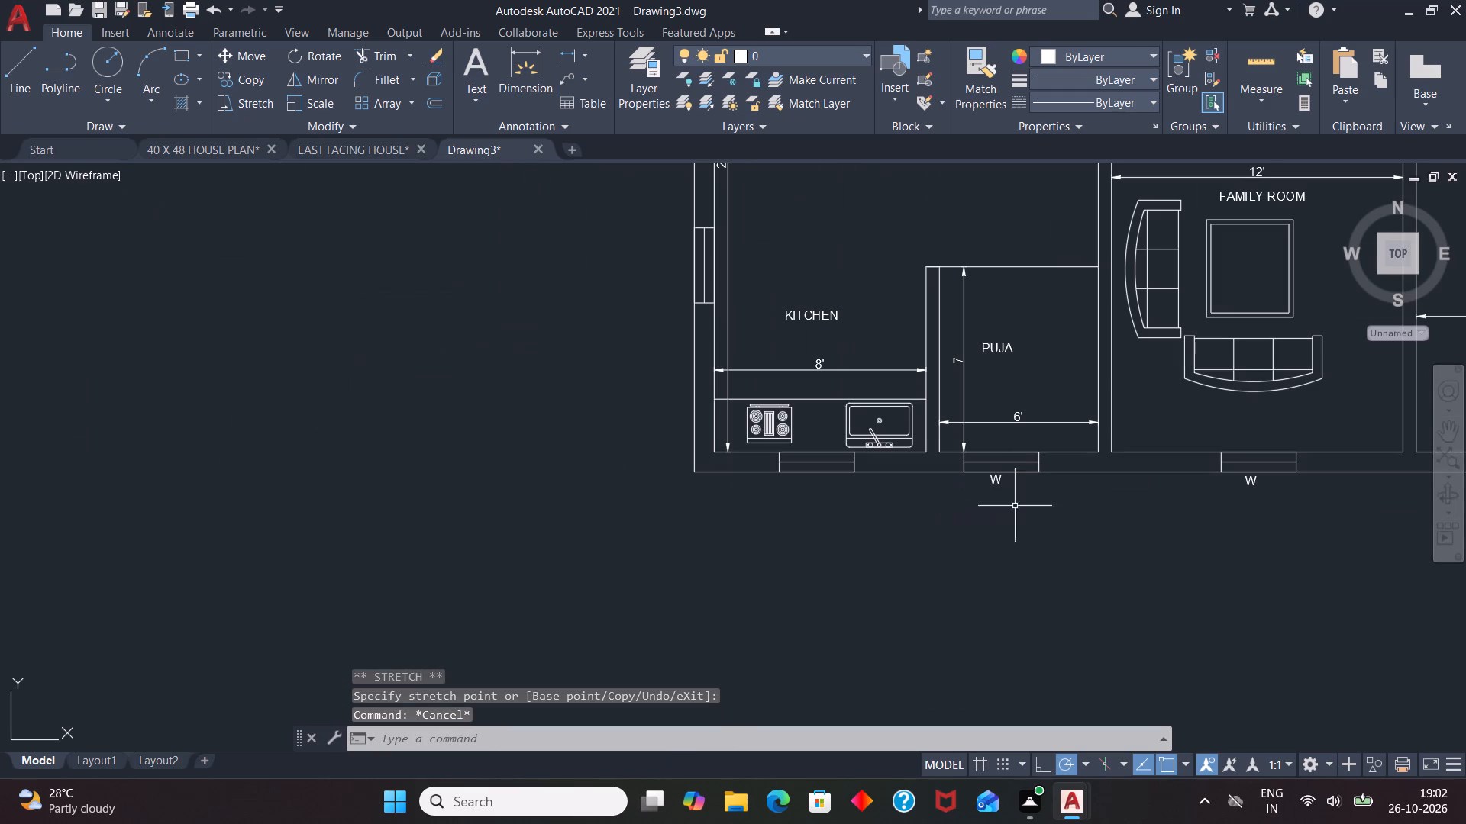
key(t)
key(Return)
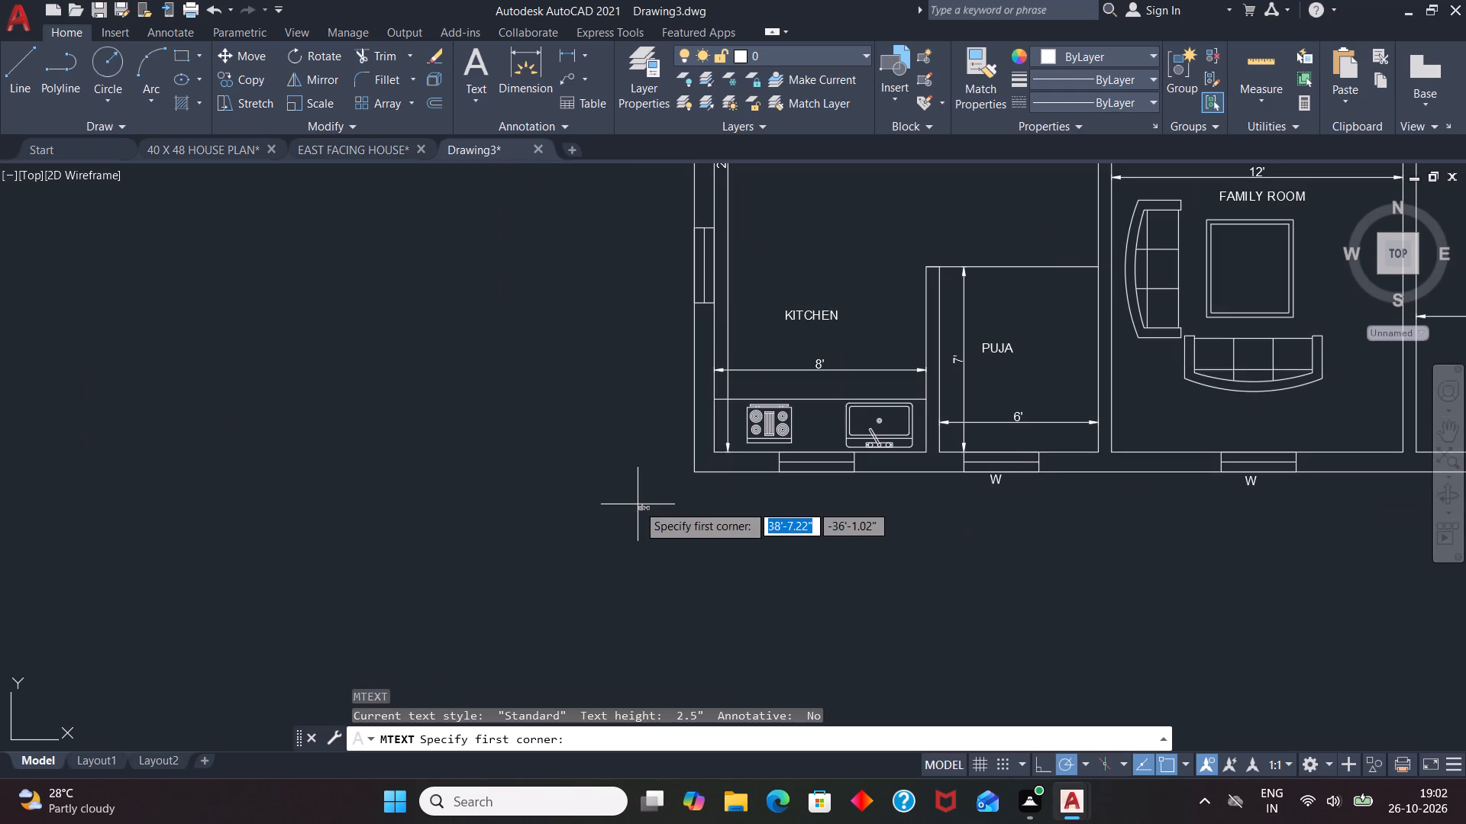
scroll(833, 507, up, 2)
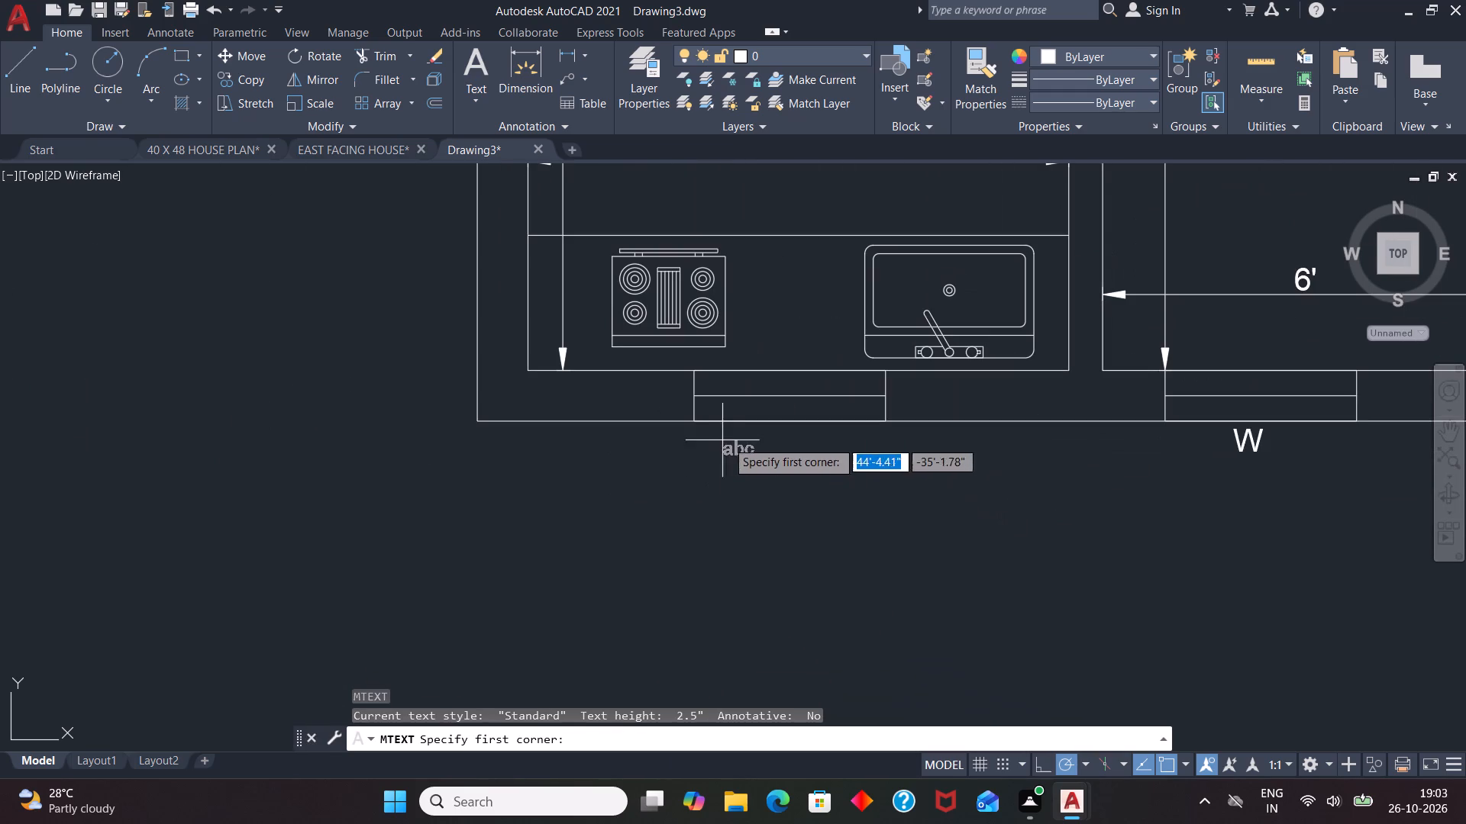
drag(760, 429, 763, 436)
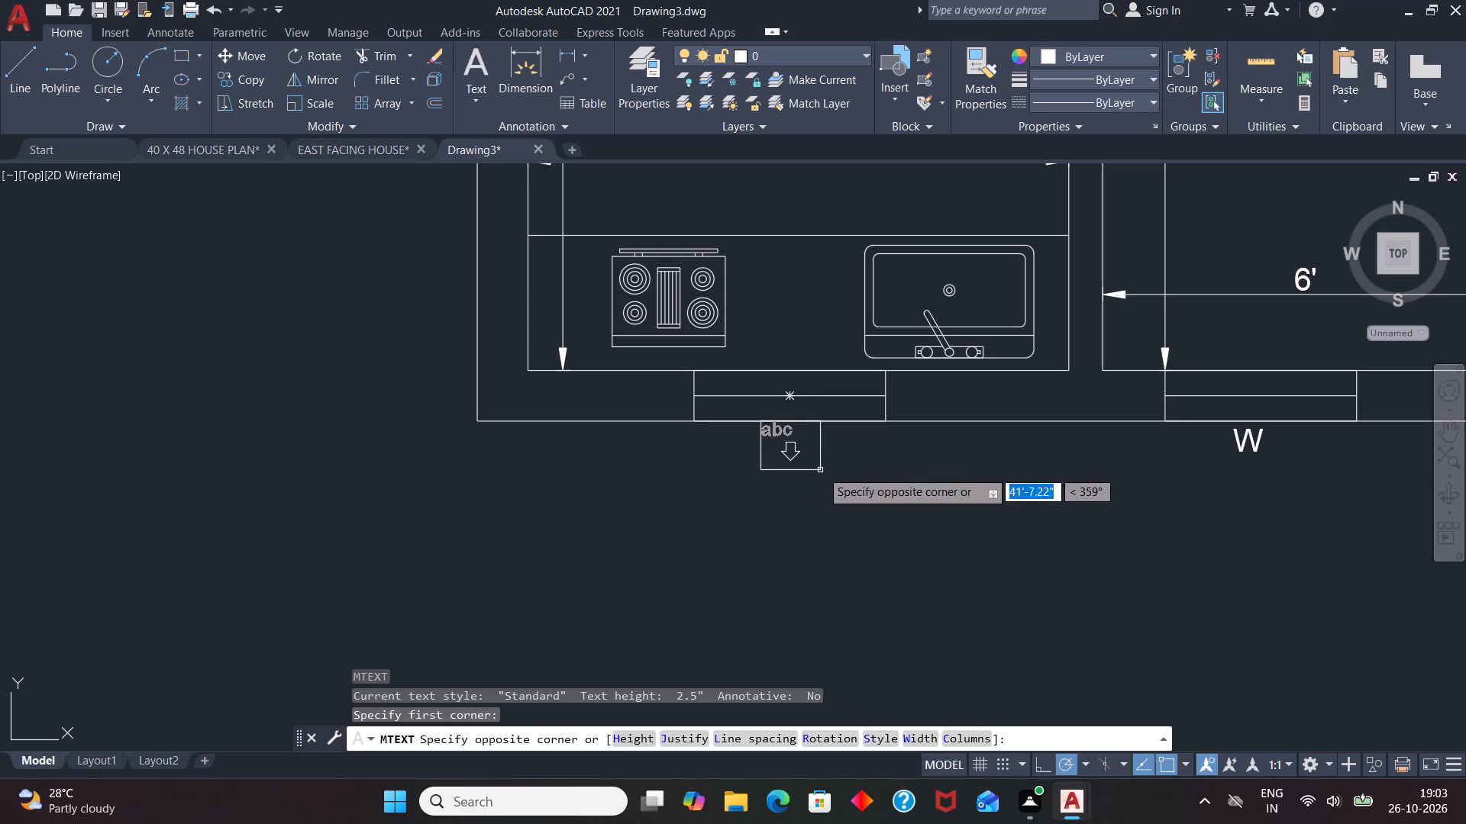
click(812, 472)
click(208, 88)
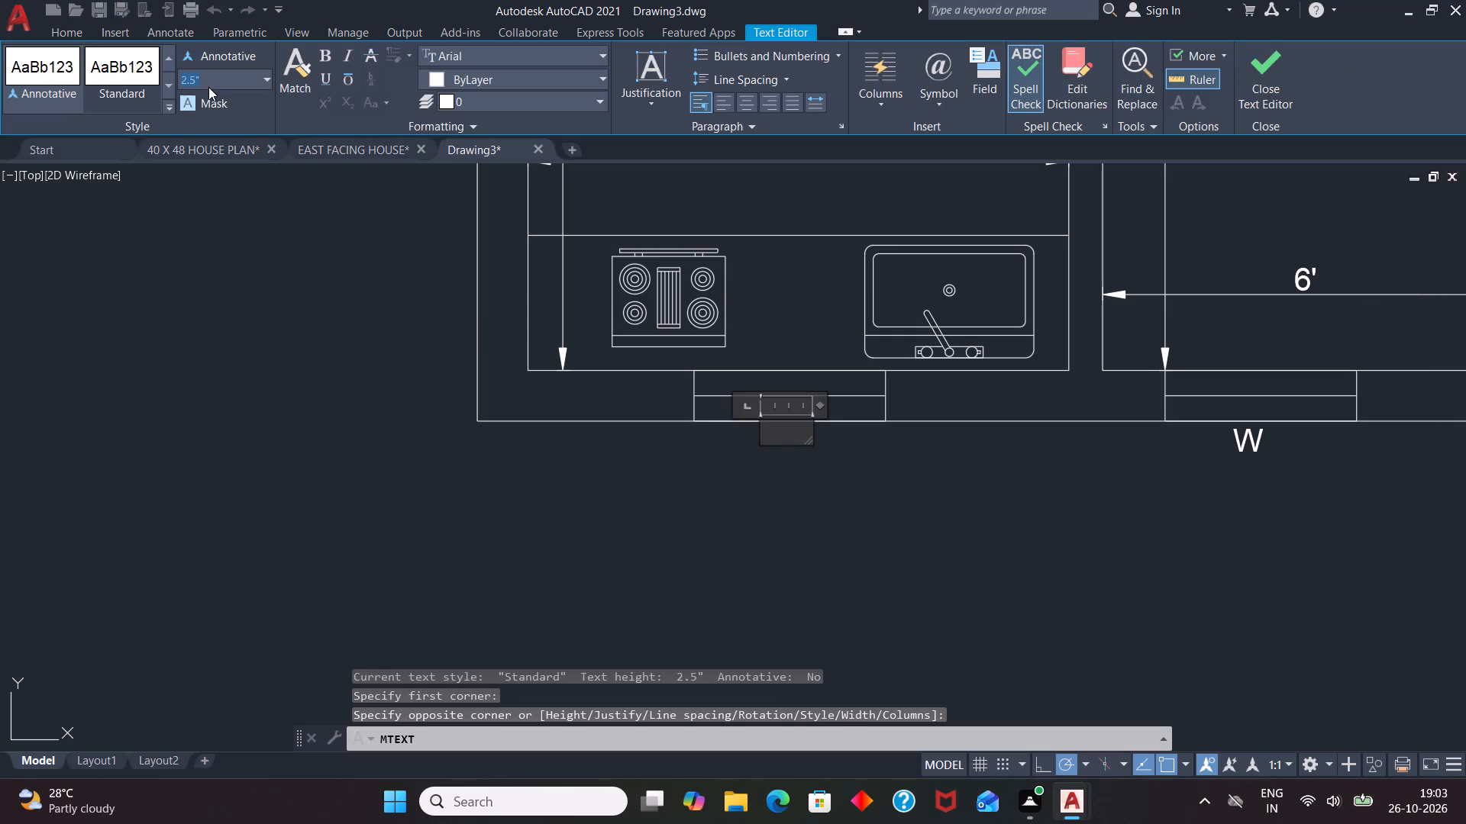
key(BackSpace)
text(4")
key(Return)
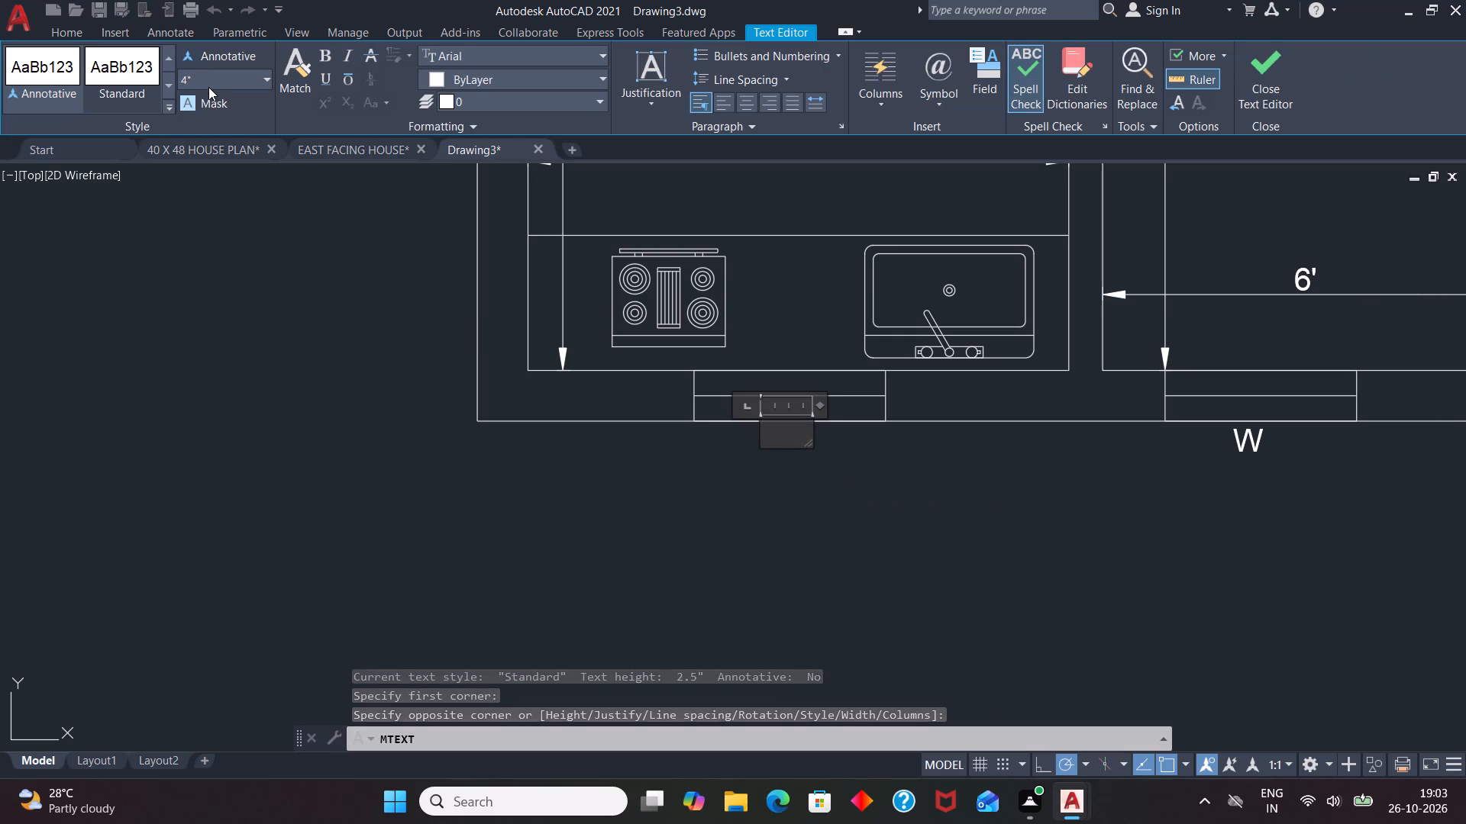
key(w)
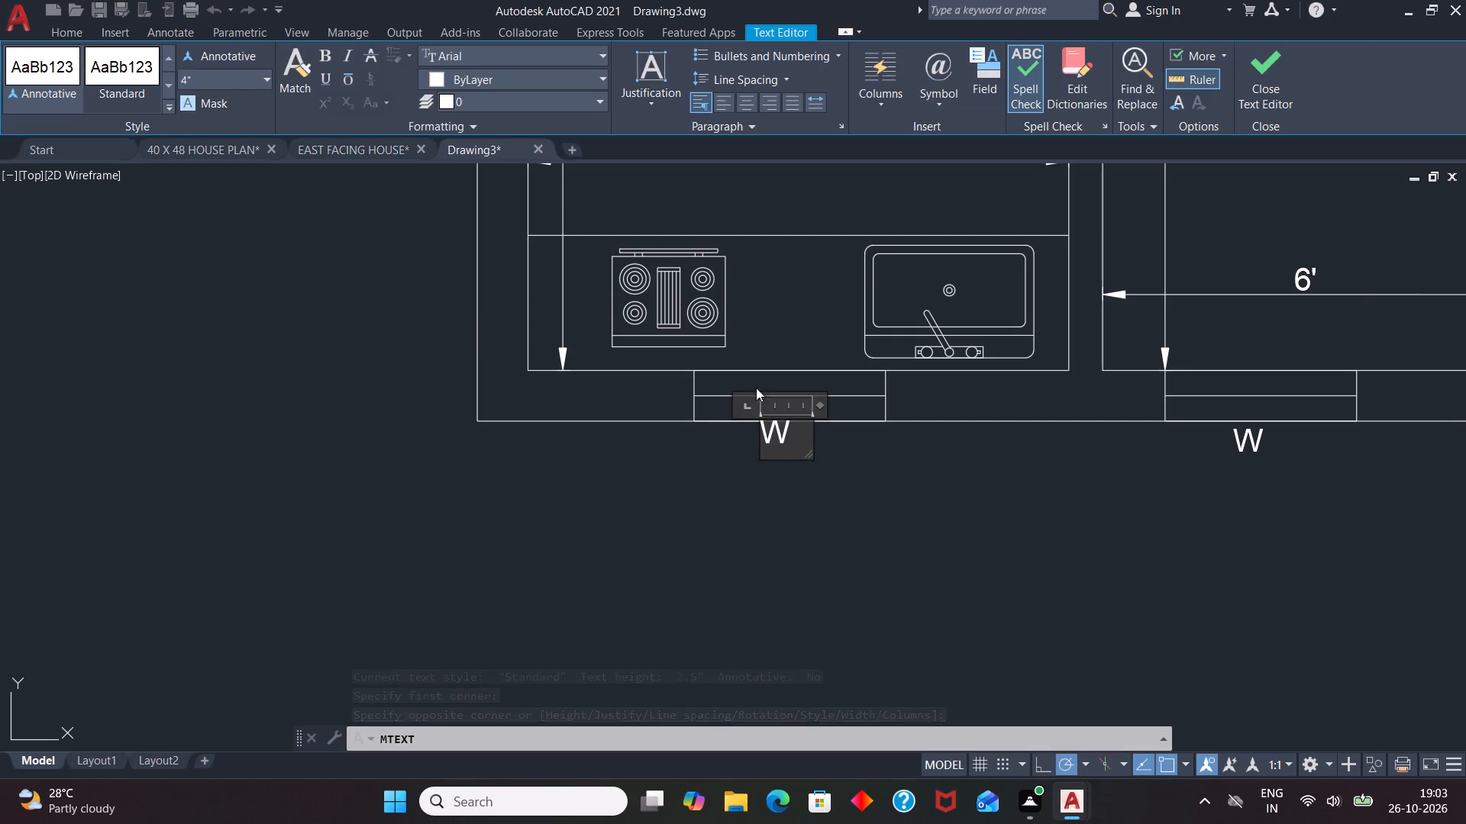
click(841, 512)
Move the kitchen window's W label slightly down so it is clear of the outer wall line.
scroll(775, 407, up, 2)
click(773, 451)
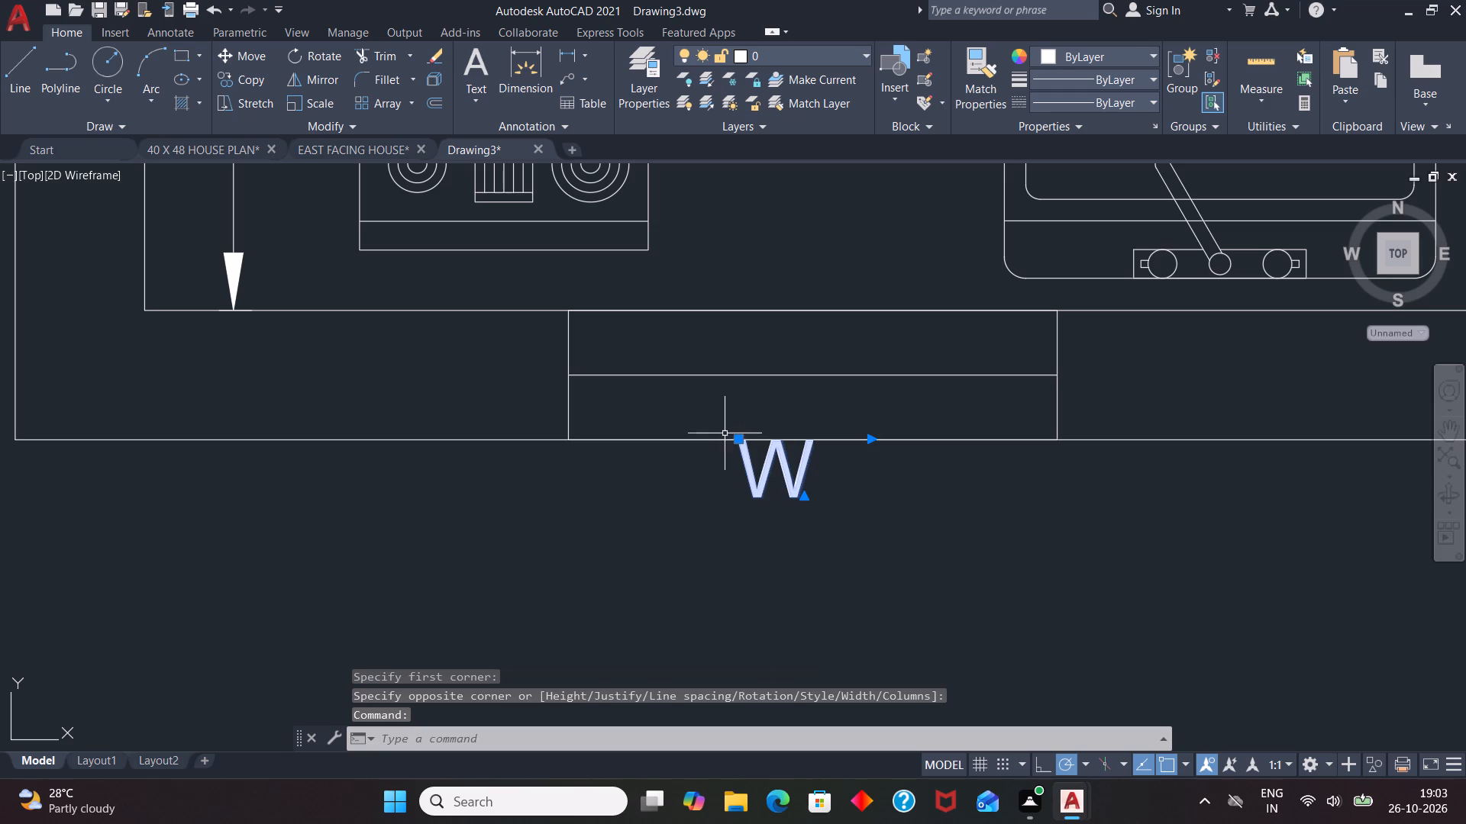
click(738, 438)
click(741, 461)
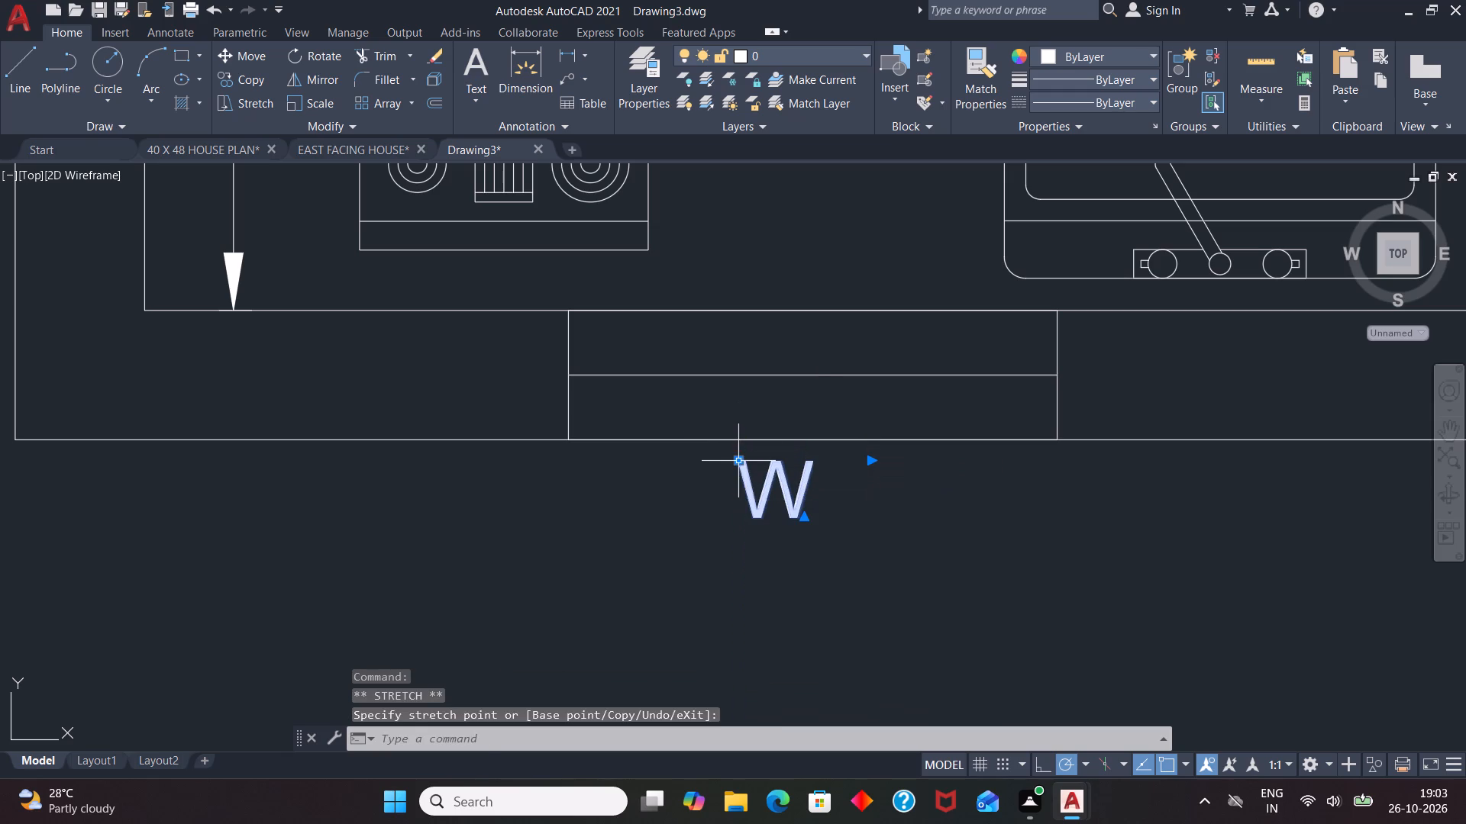
key(Escape)
Add a 4" high multiline text label W just outside the kitchen's window in the left outer wall.
scroll(977, 520, down, 5)
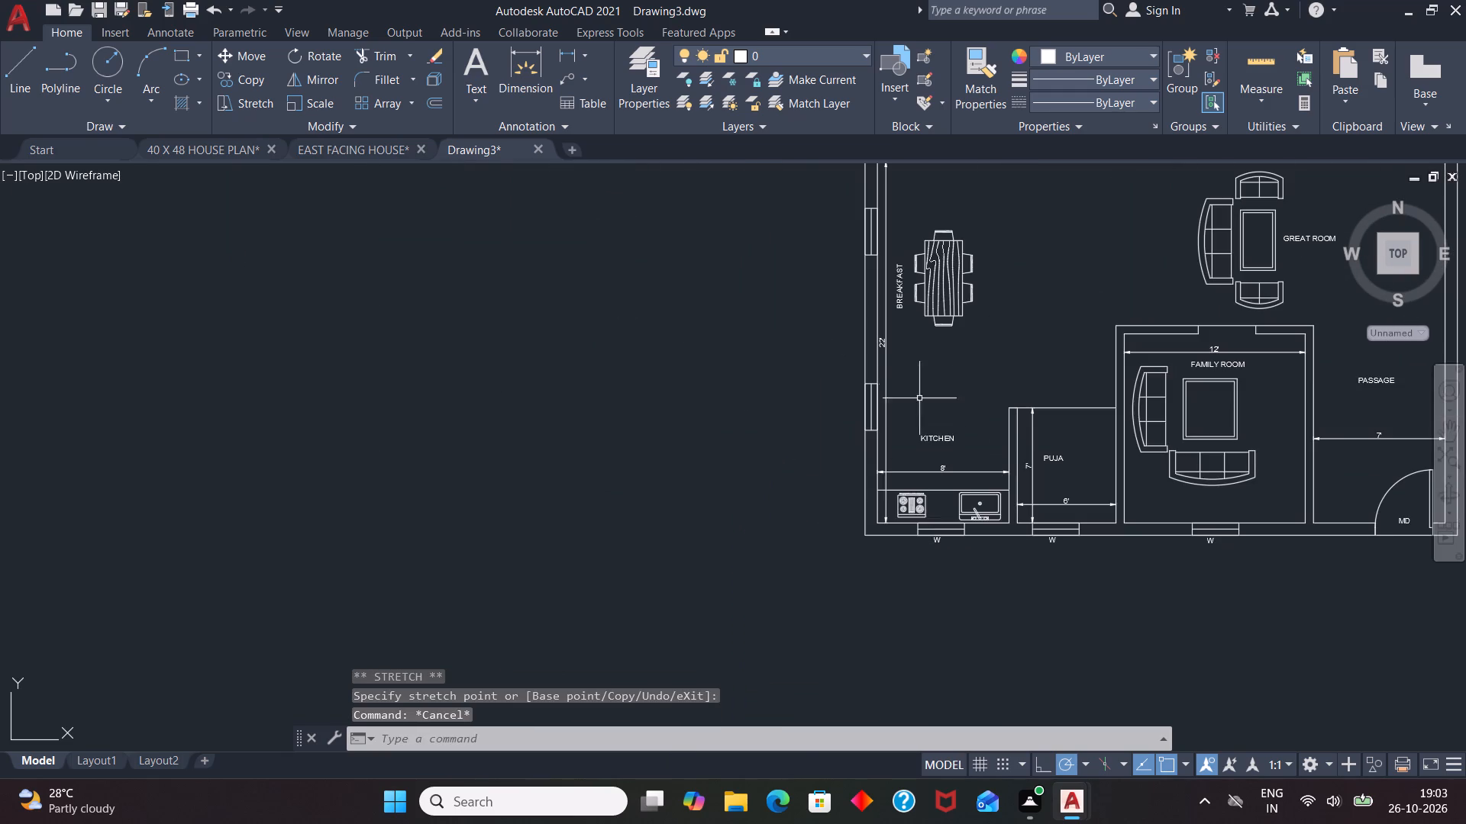
scroll(909, 366, up, 3)
key(t)
key(Return)
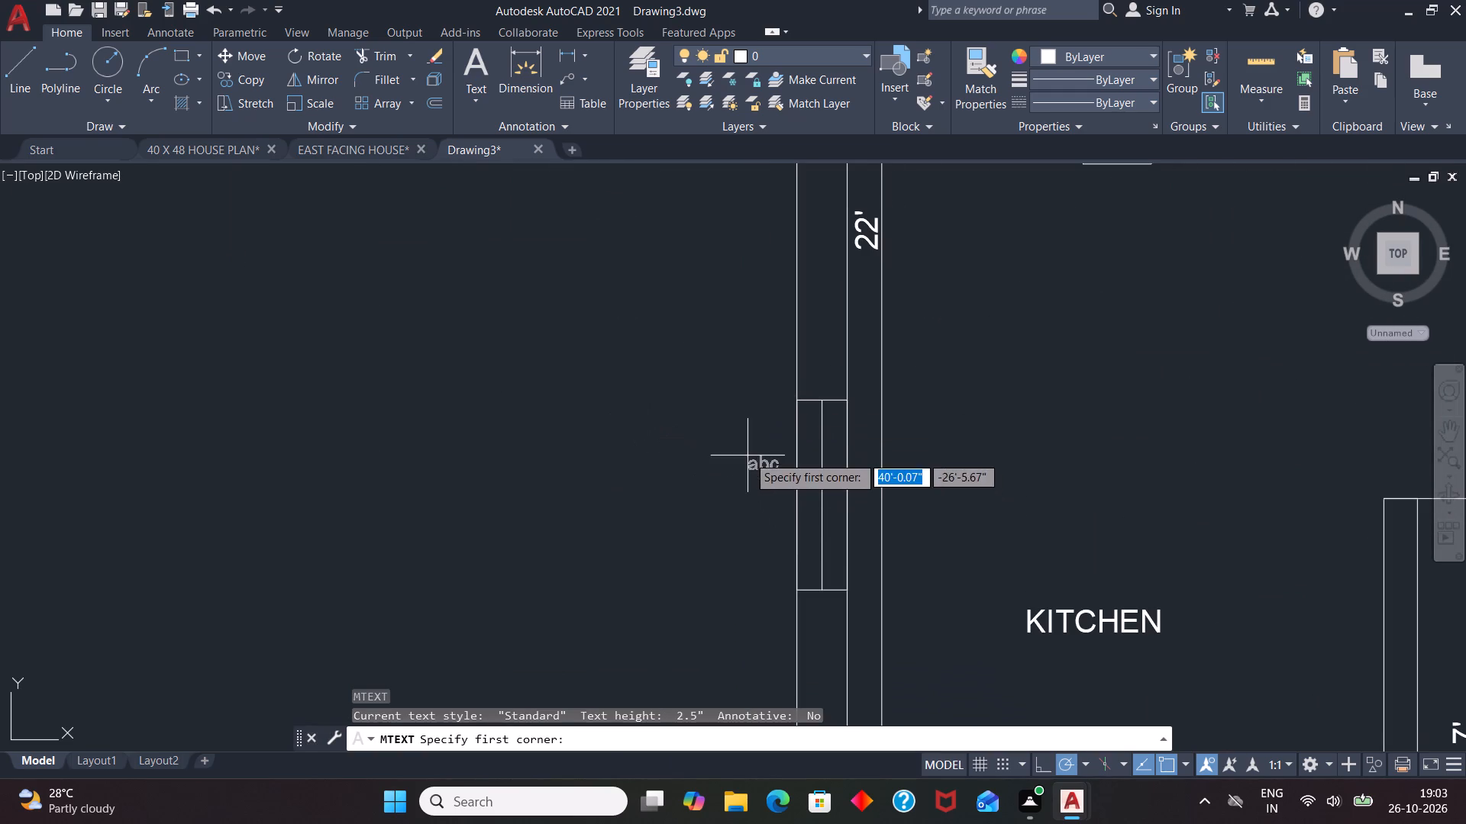
click(748, 455)
click(778, 548)
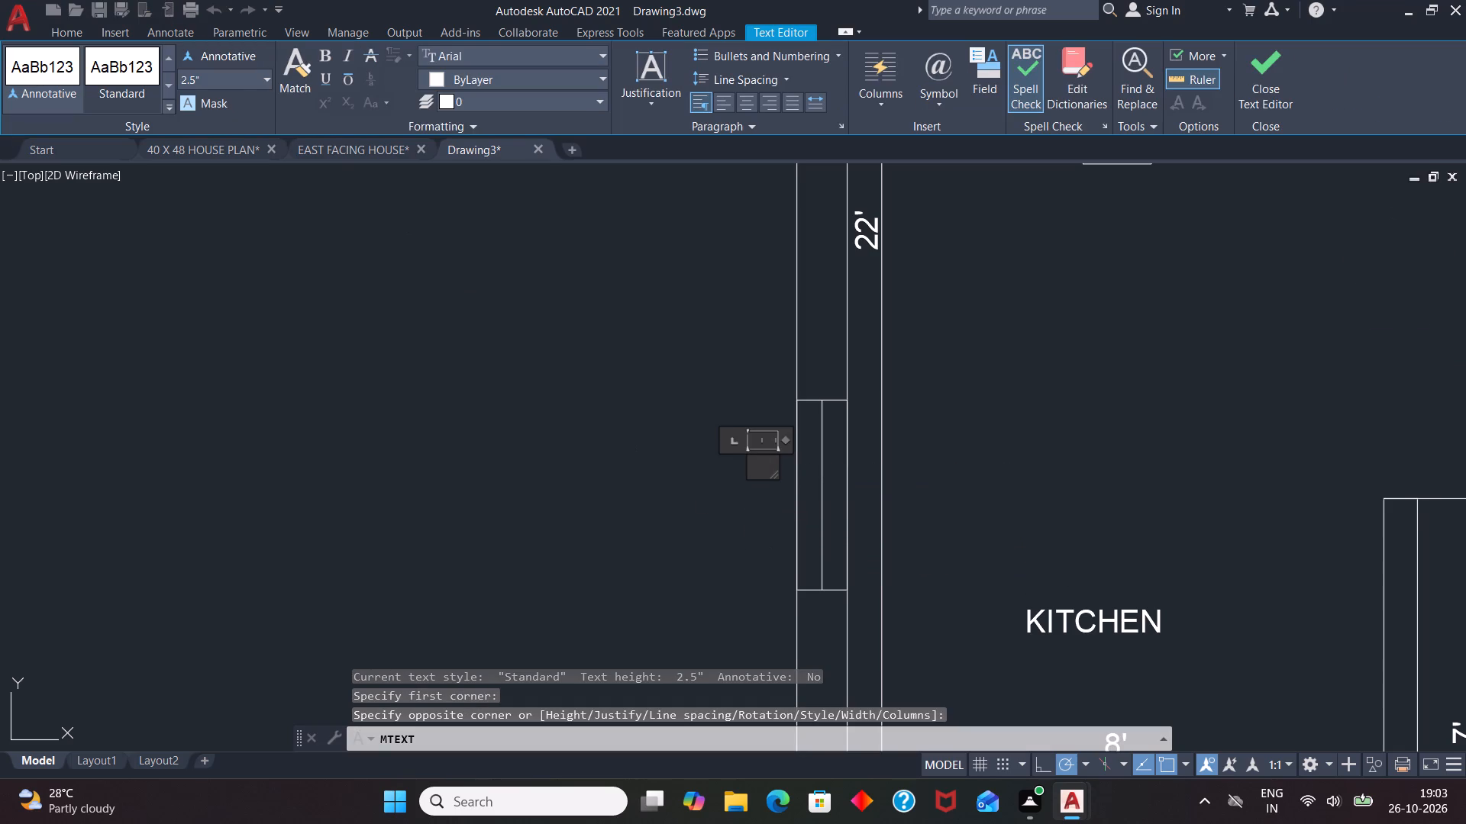
click(203, 78)
key(BackSpace)
key(4)
key(shift+quotedbl)
key(Return)
key(w)
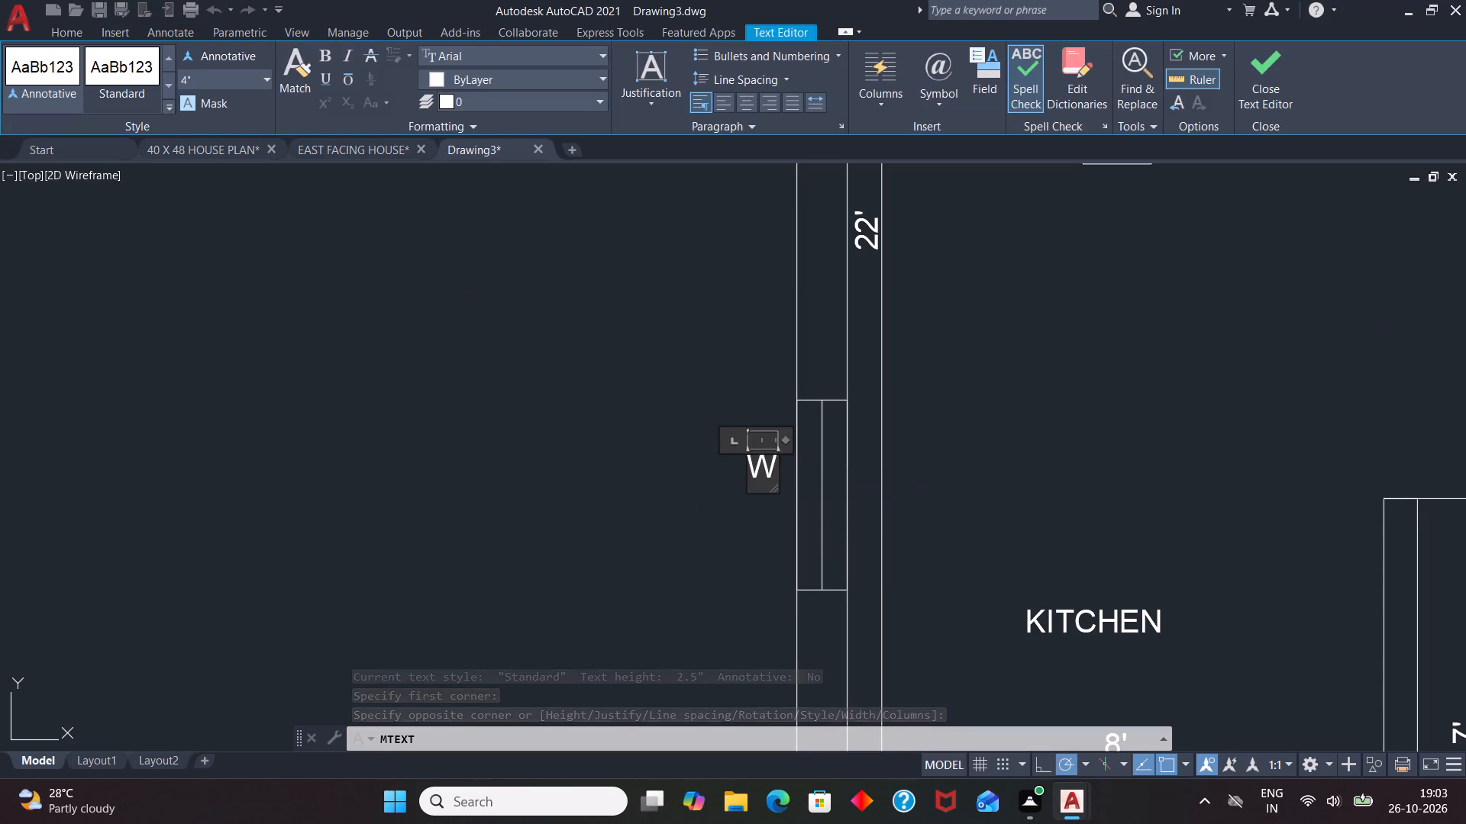
click(599, 507)
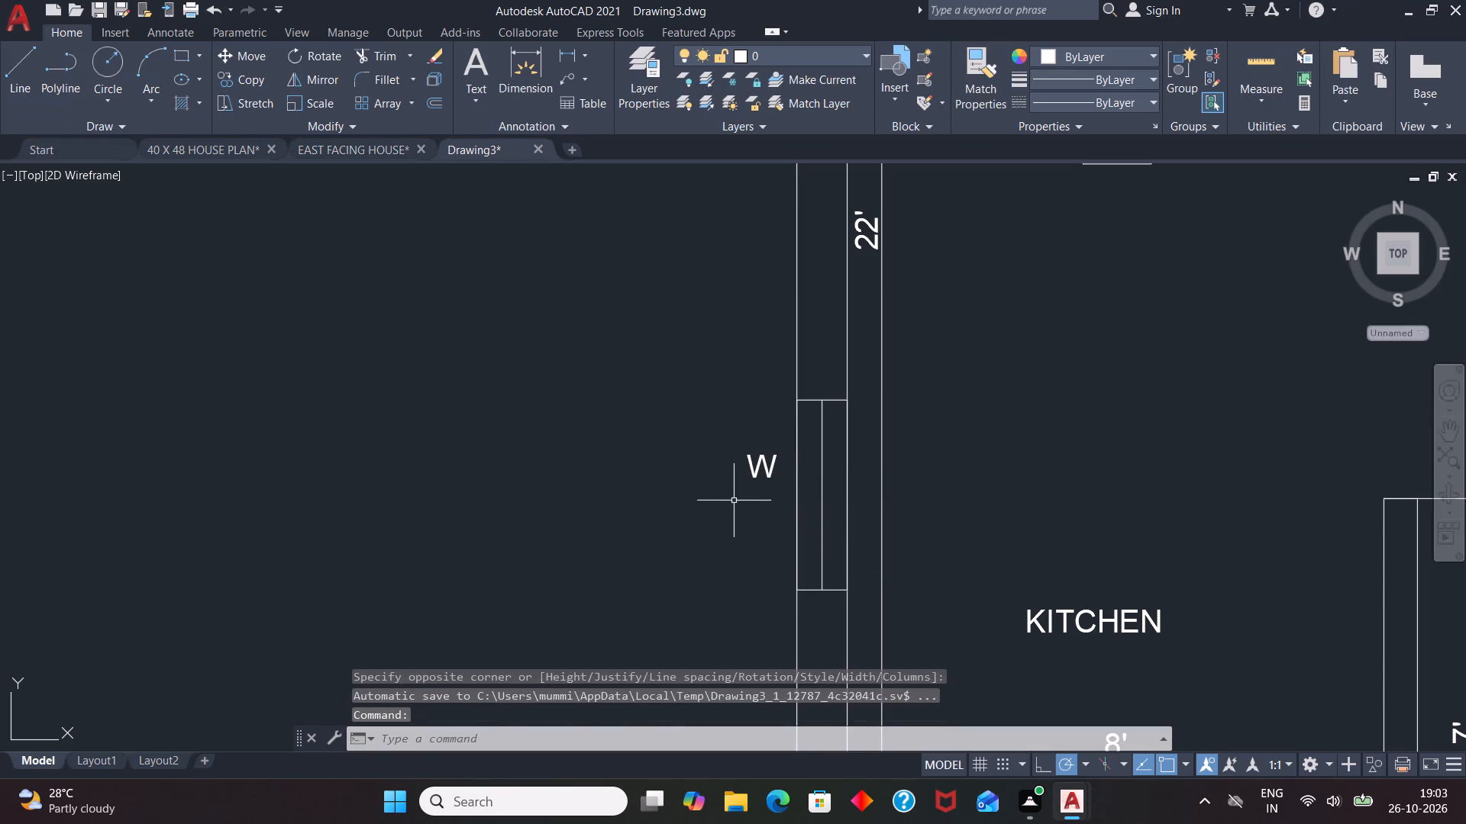
Move the W label at the kitchen's left-wall window slightly down so it is centred beside the window.
click(756, 471)
click(746, 451)
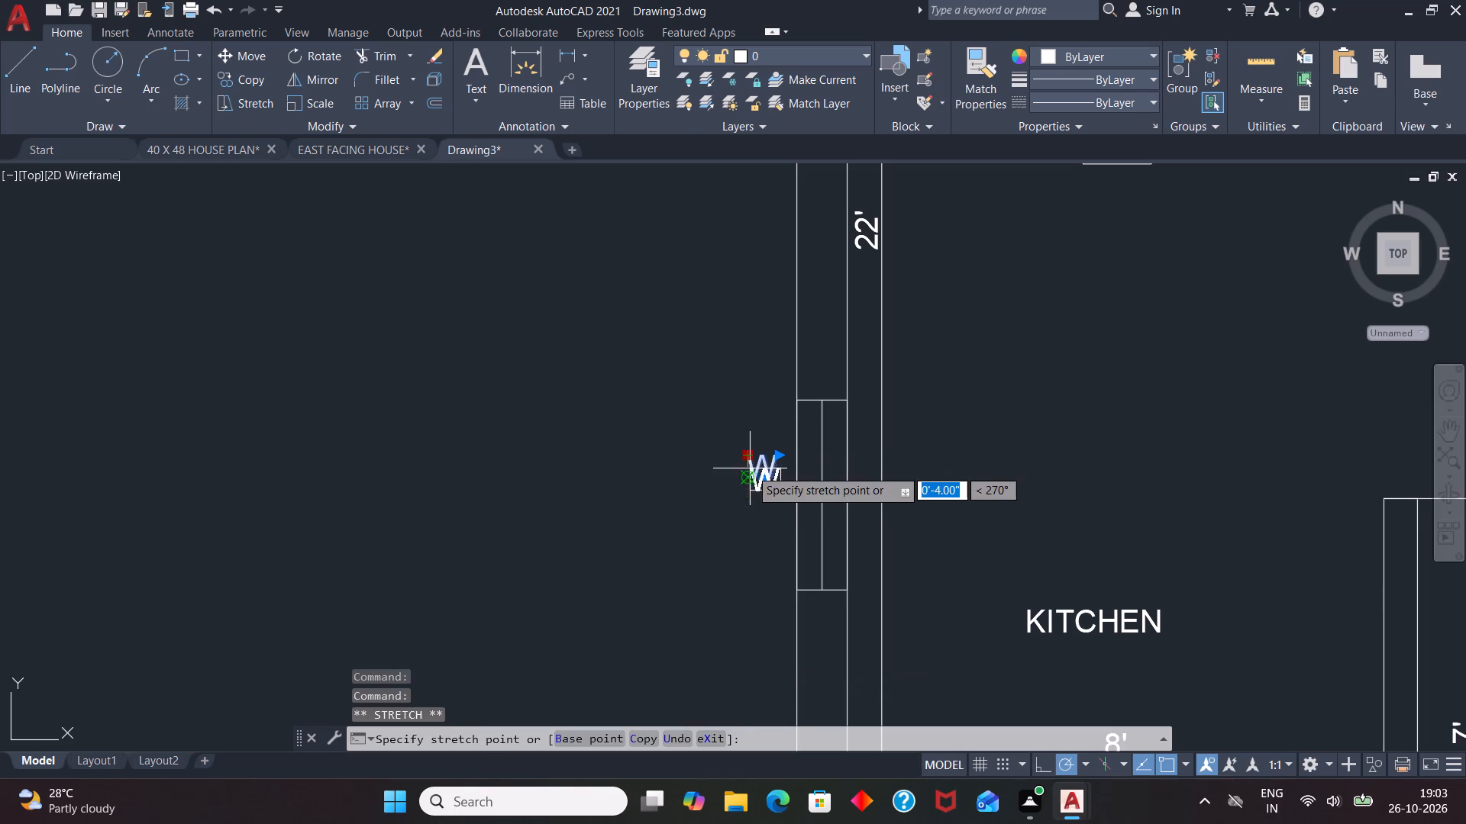
scroll(750, 472, up, 2)
click(754, 501)
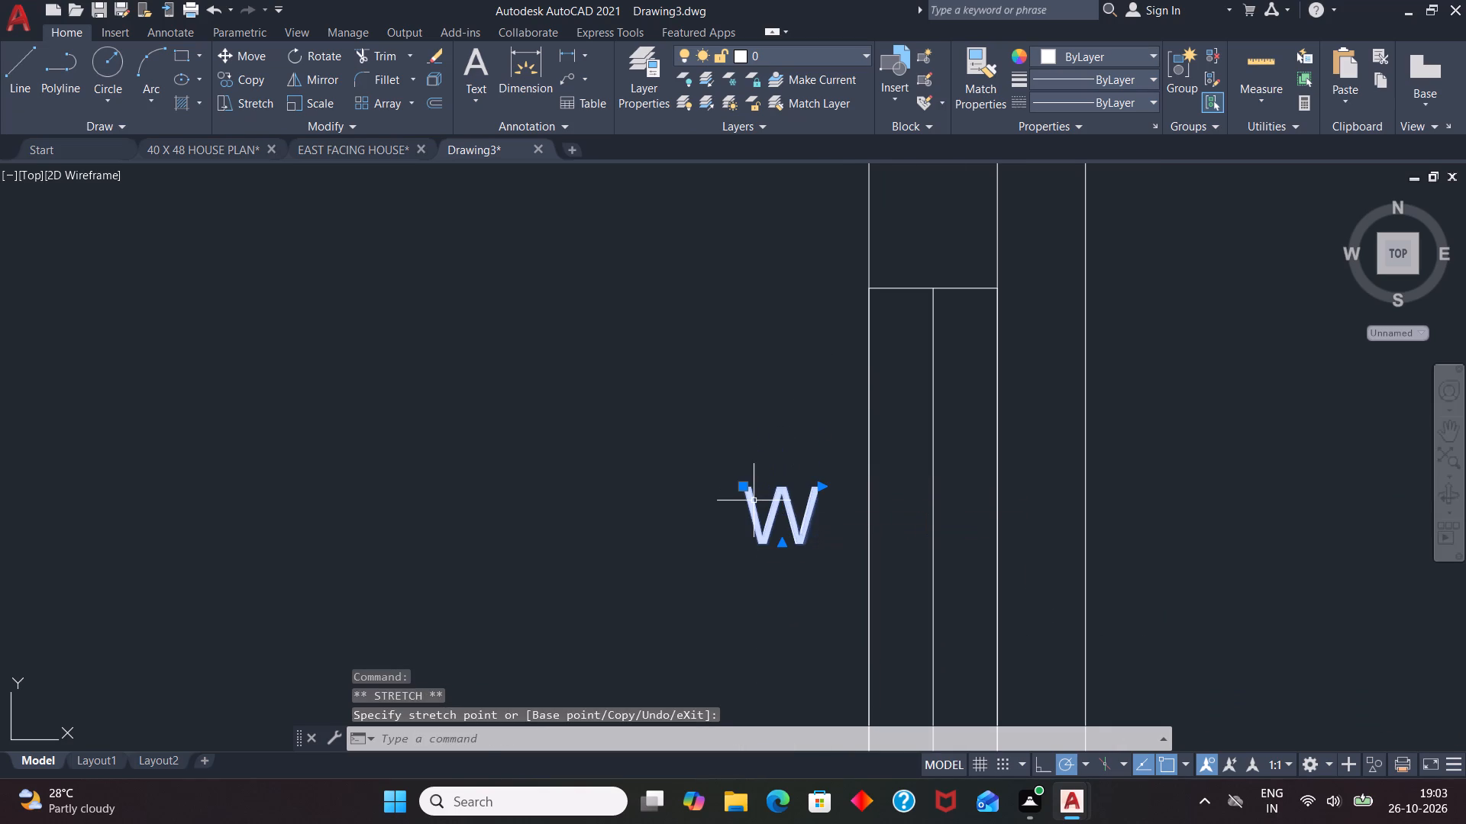
key(Escape)
Add a 4" high multiline text label W just outside the breakfast area's window in the left outer wall.
scroll(747, 542, down, 3)
scroll(798, 613, down, 1)
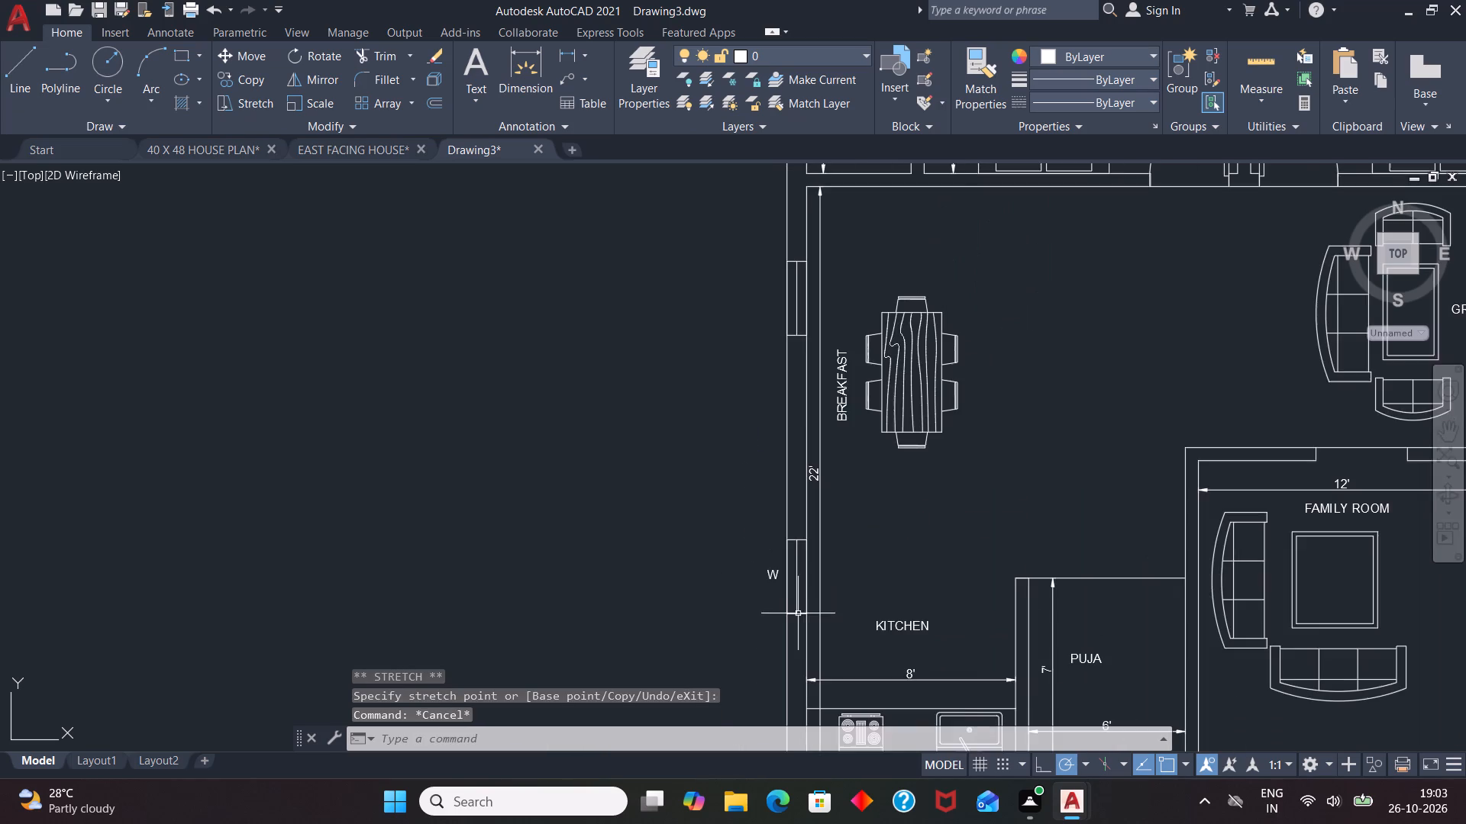
scroll(796, 593, down, 2)
scroll(776, 454, up, 1)
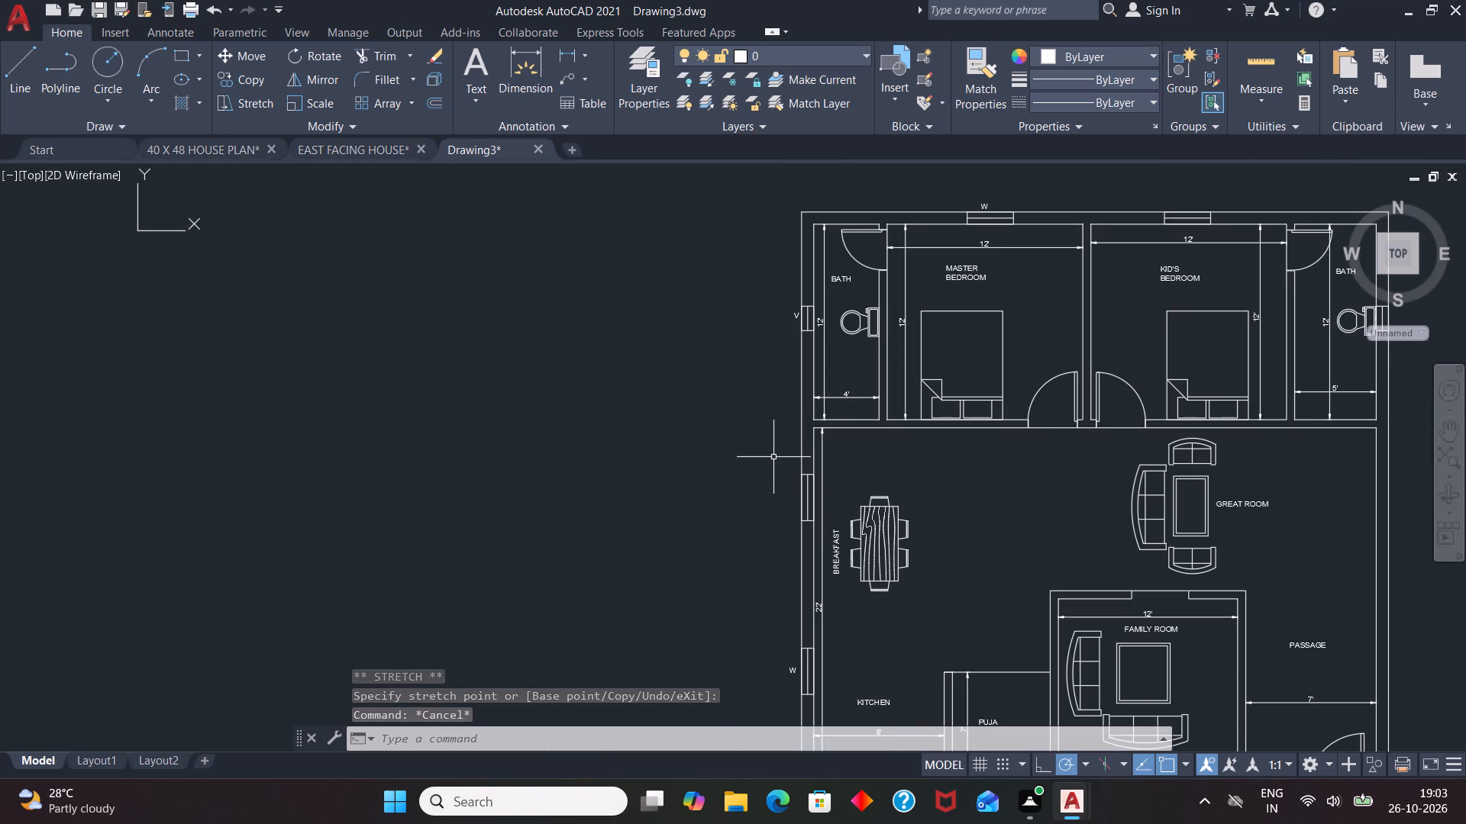
key(t)
key(Return)
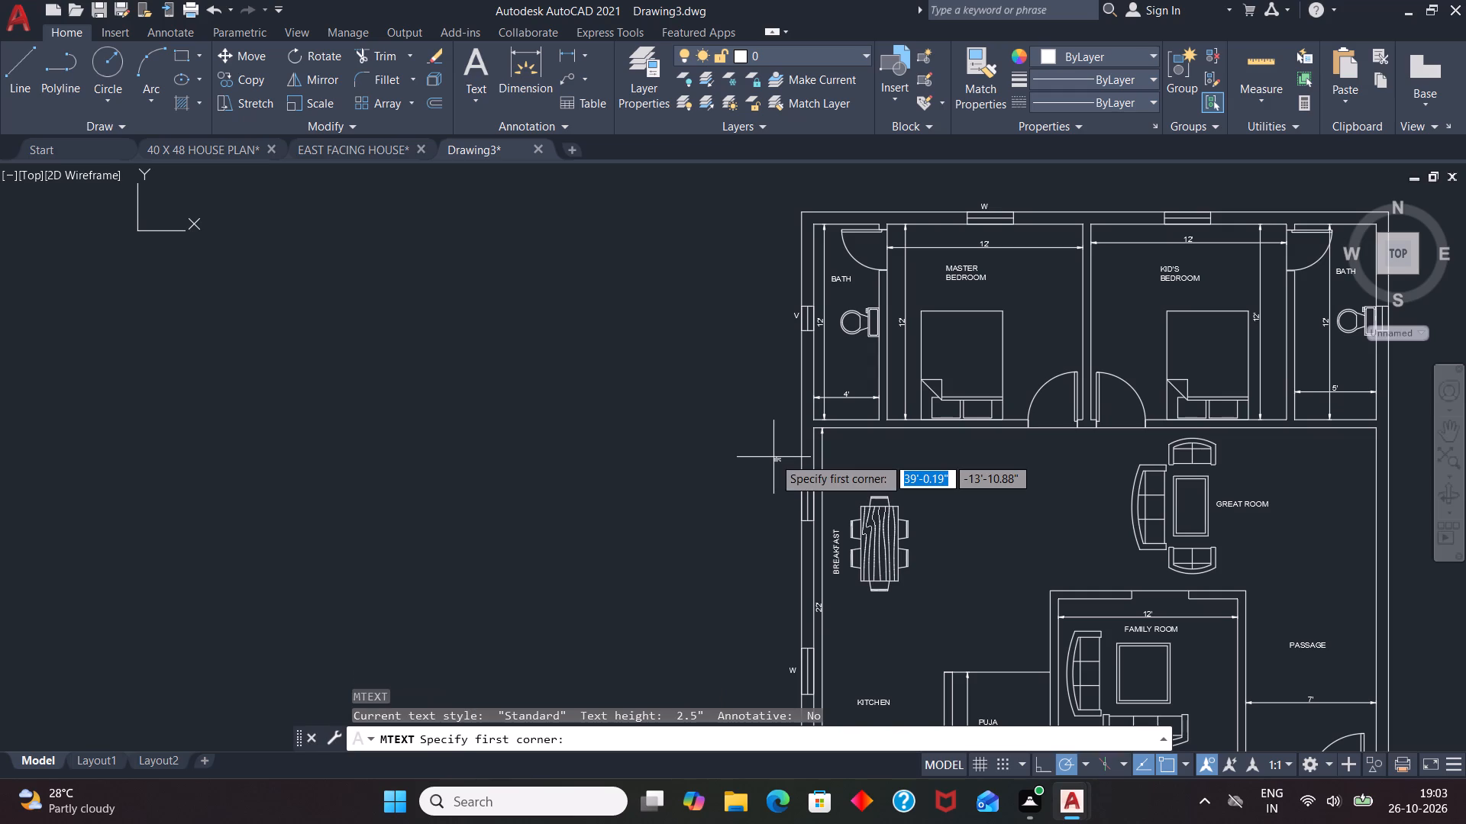
scroll(790, 510, up, 4)
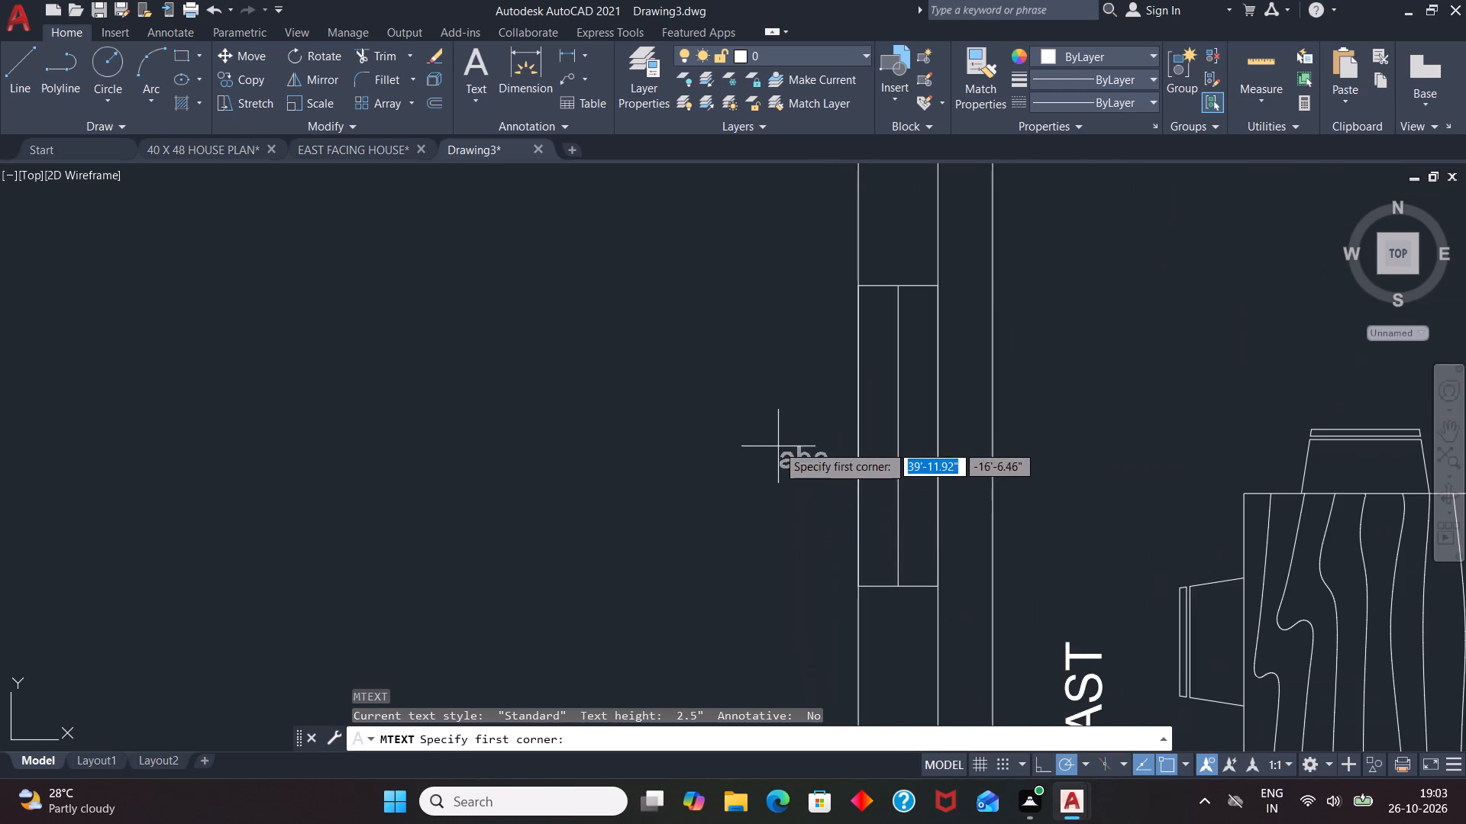
click(779, 407)
click(831, 499)
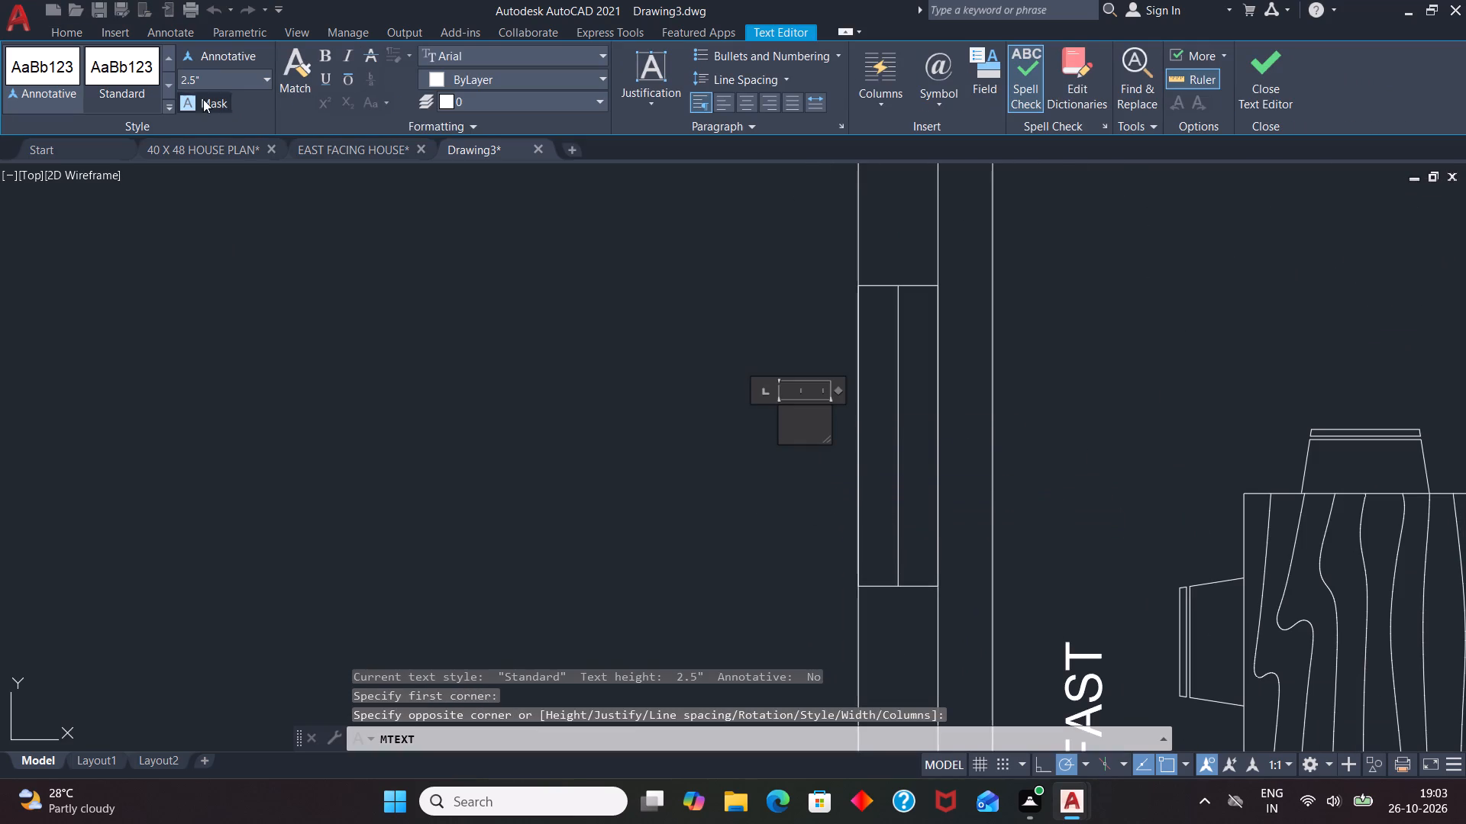
click(245, 69)
key(BackSpace)
key(4)
key(shift+quotedbl)
key(shift+Return)
key(w)
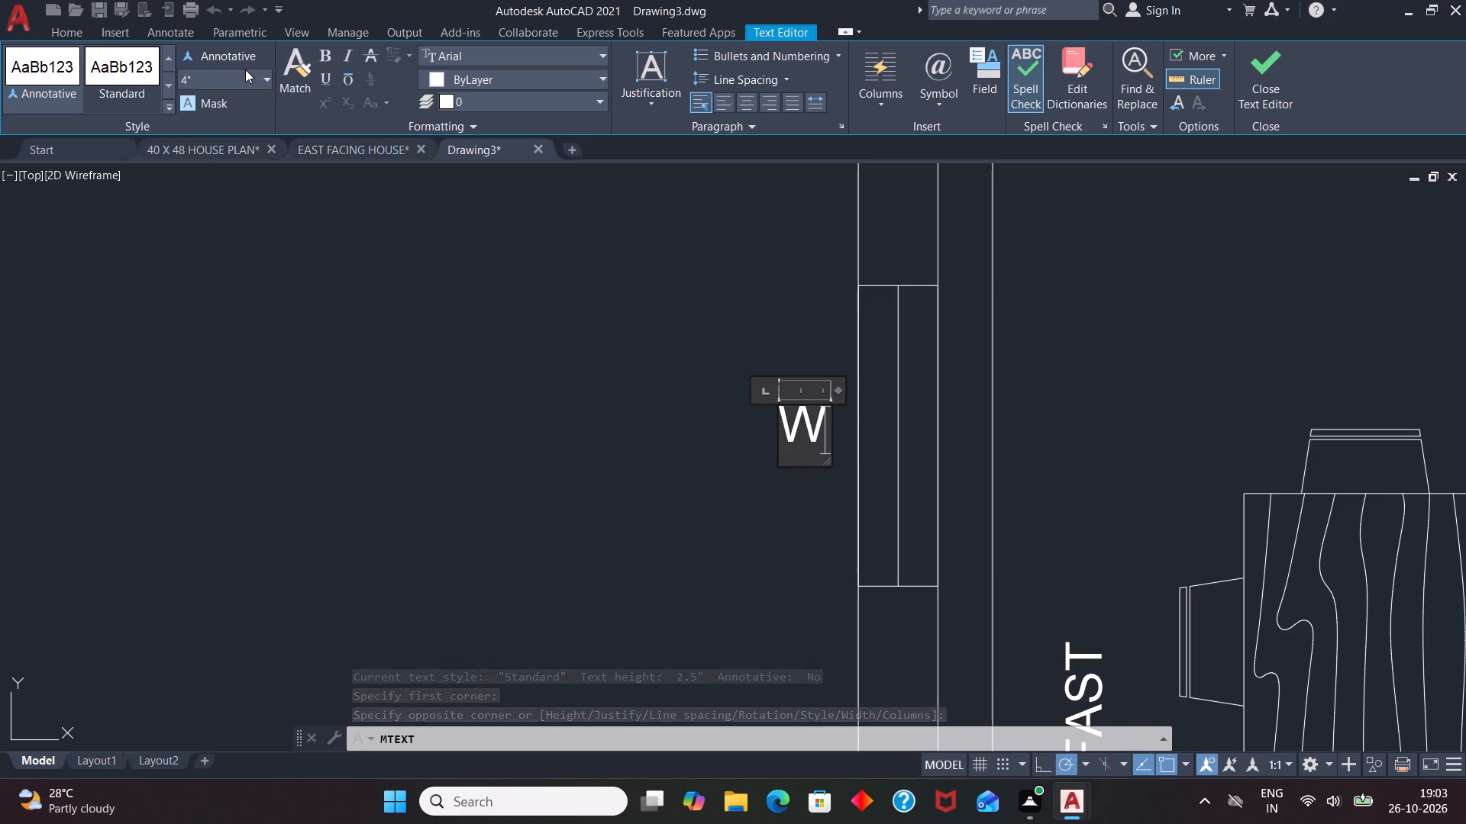
click(825, 550)
Add a 4" high multiline text label V just outside the ventilator of the kid's bedroom bath in the right outer wall.
scroll(819, 557, down, 2)
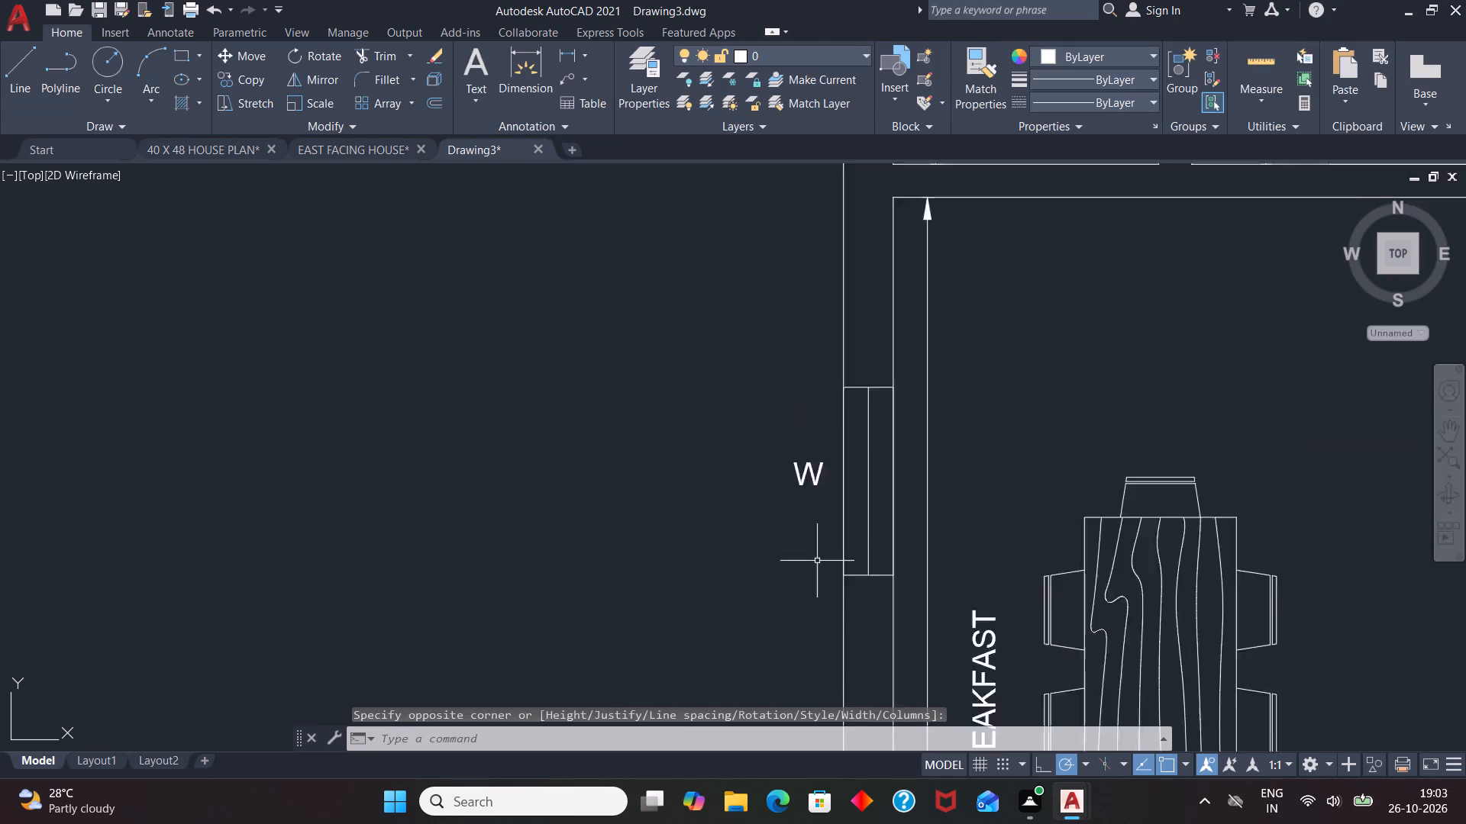
scroll(813, 569, down, 2)
scroll(605, 340, down, 1)
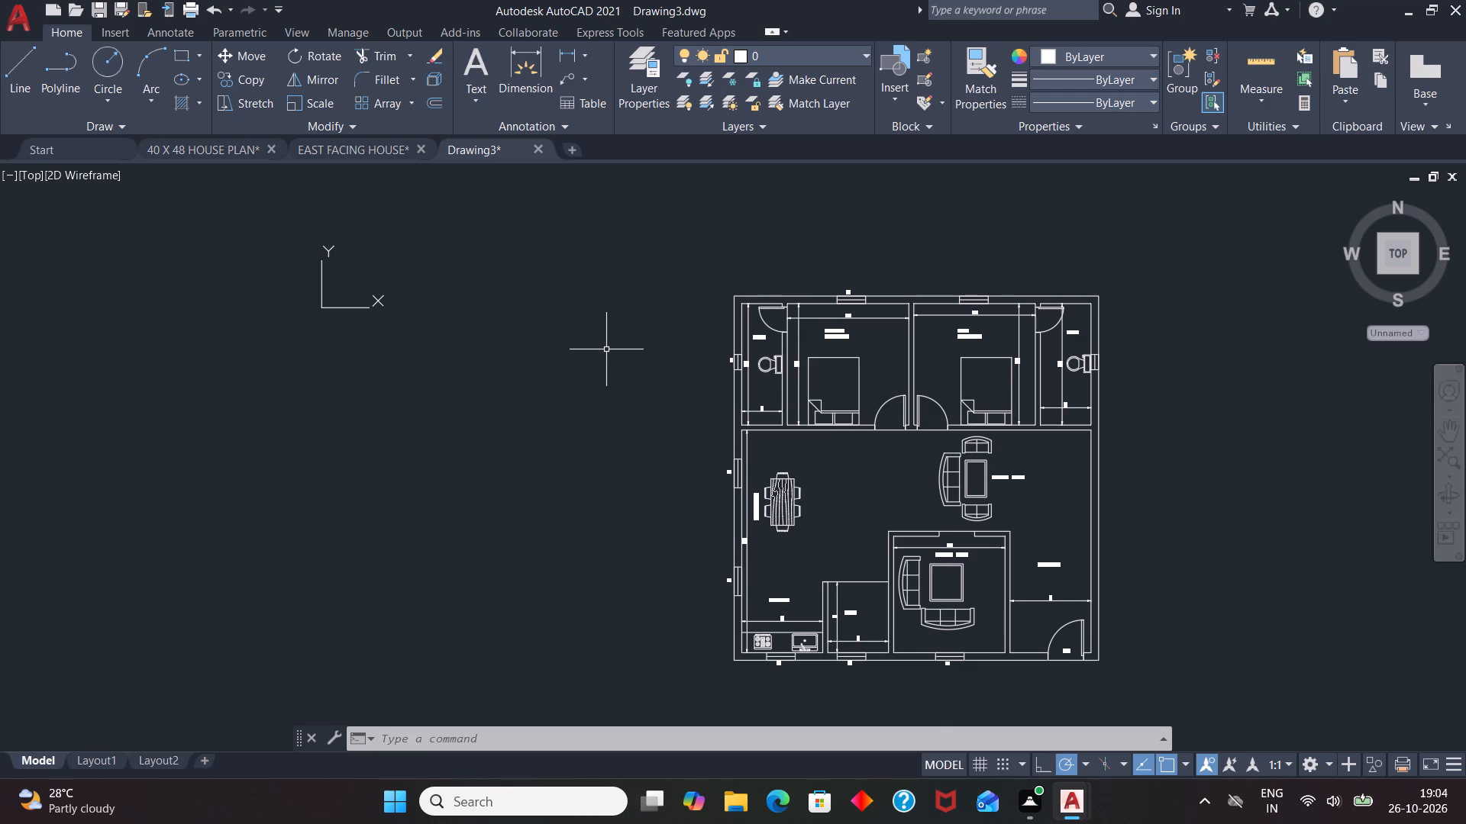
scroll(728, 485, up, 1)
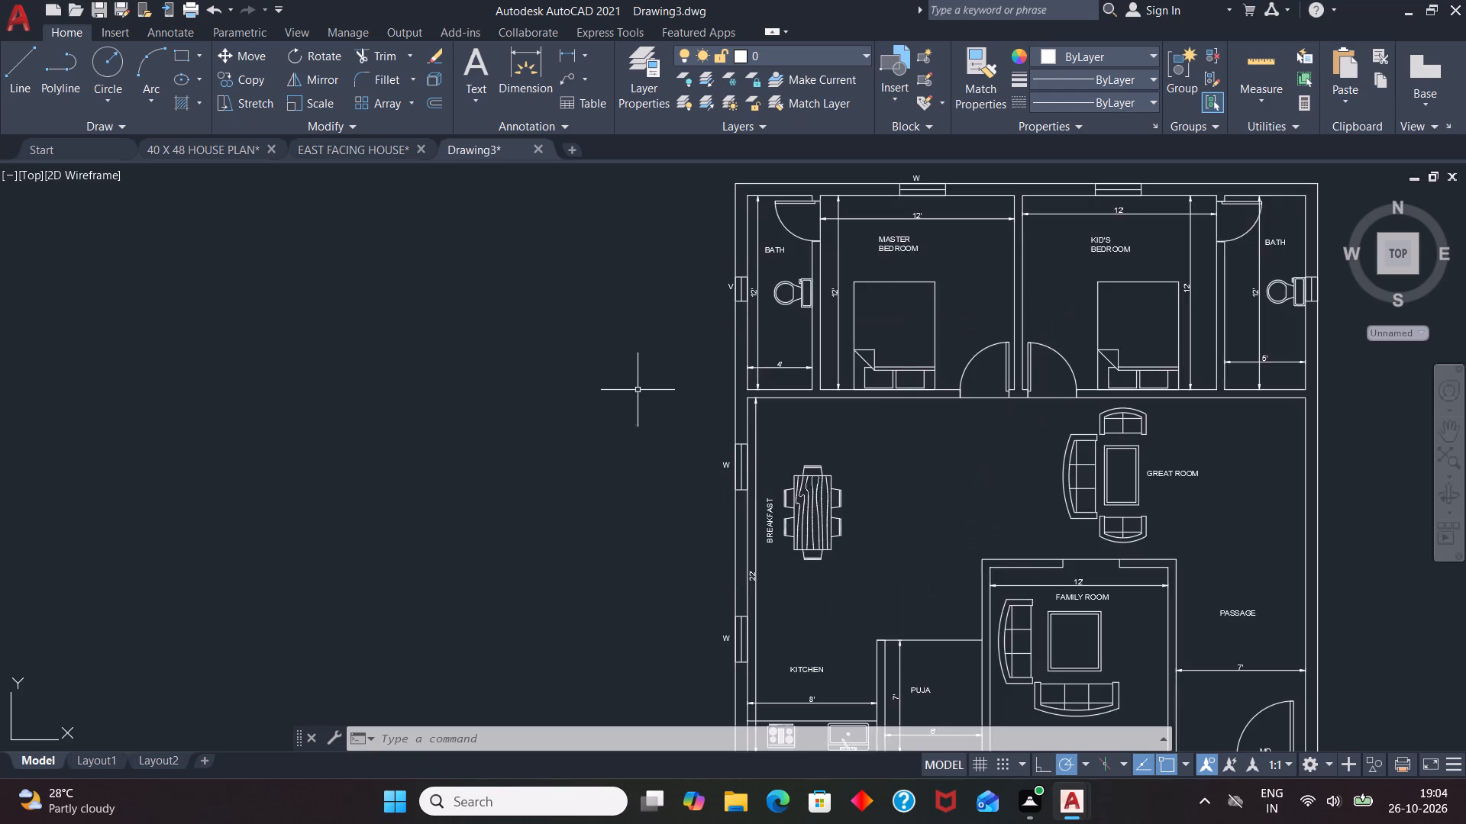
scroll(637, 389, down, 1)
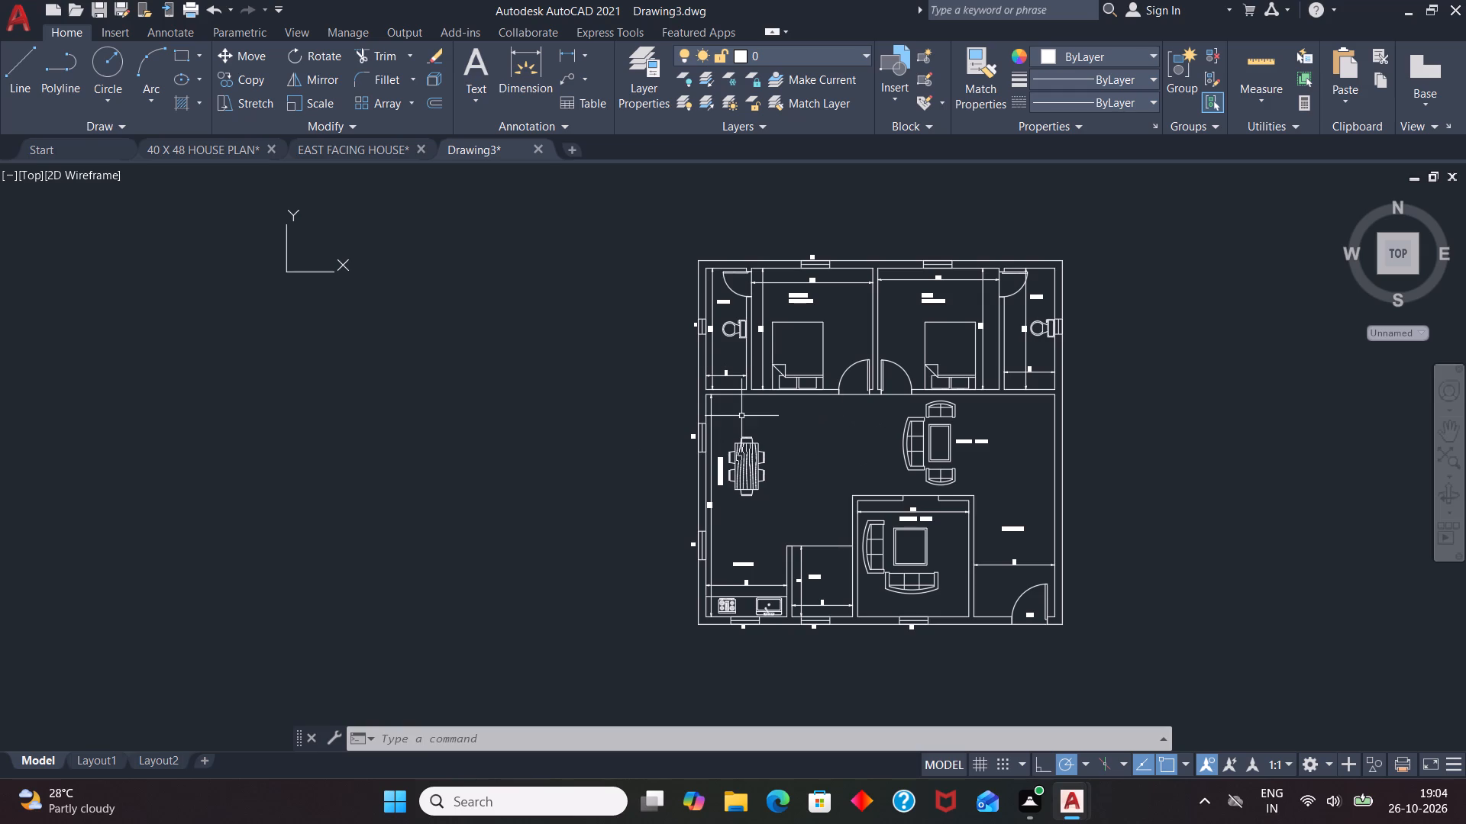
scroll(903, 671, up, 1)
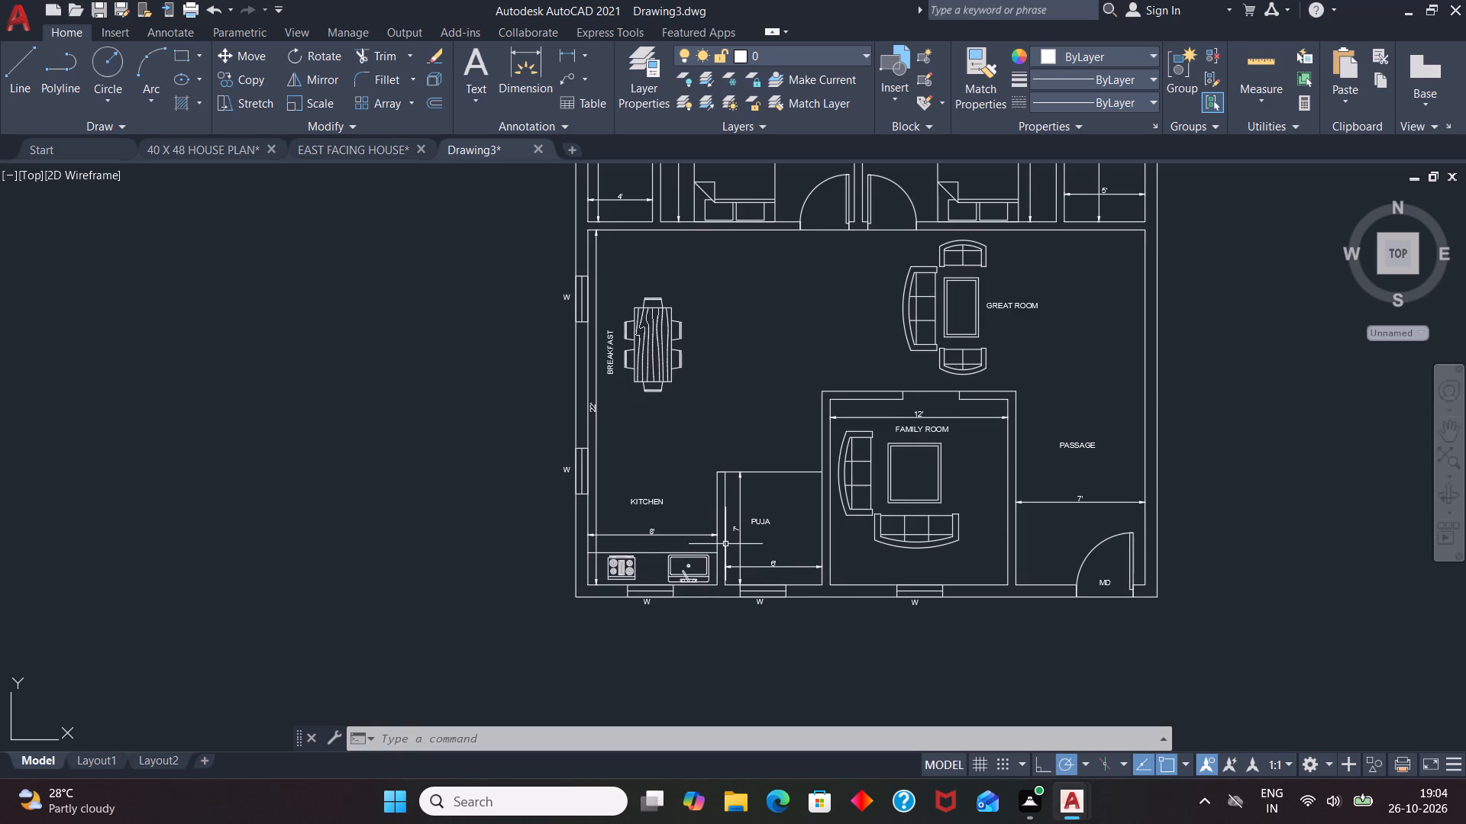
key(t)
key(Return)
scroll(714, 605, down, 1)
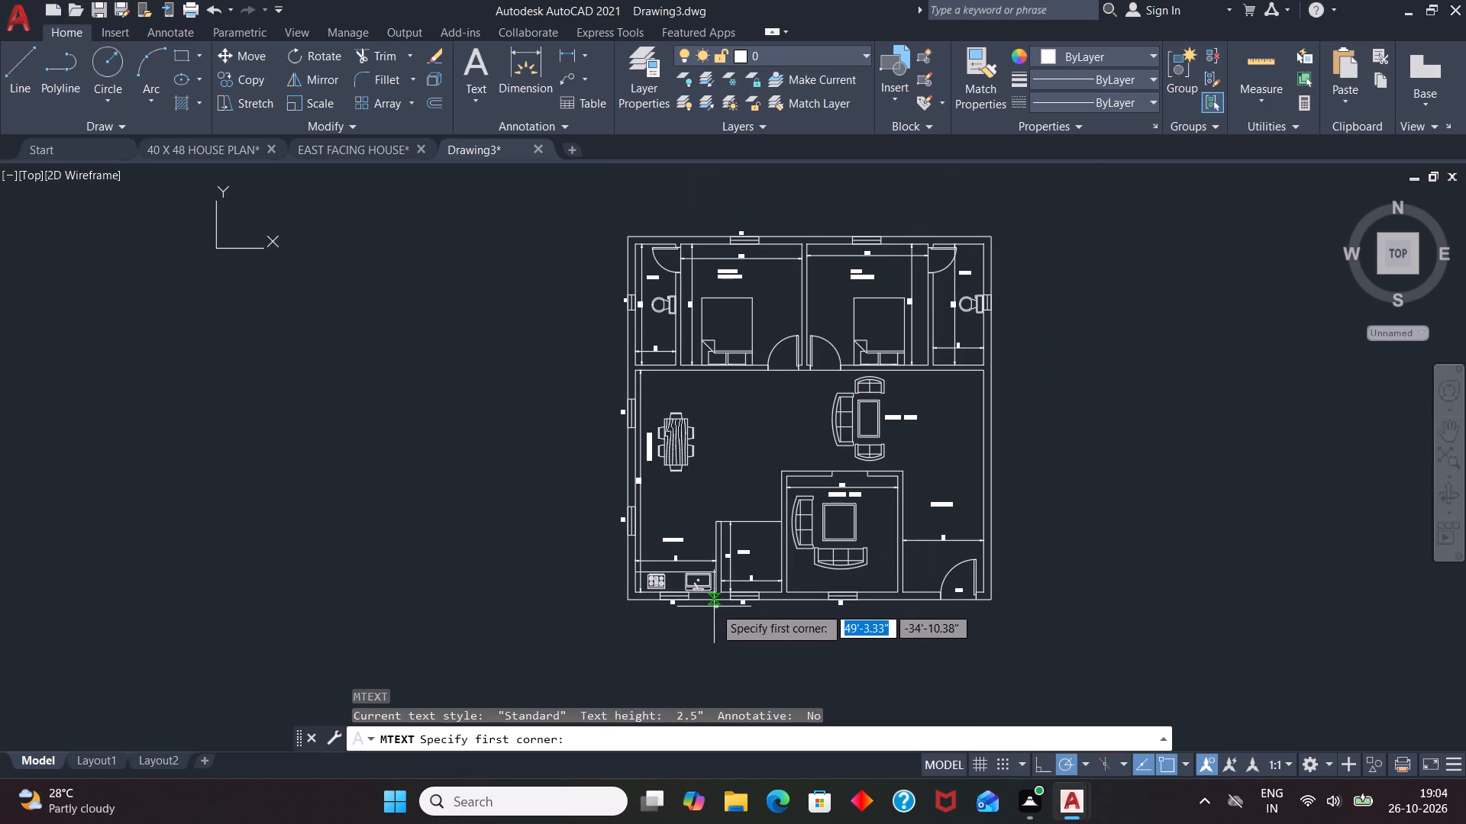
scroll(1006, 278, up, 3)
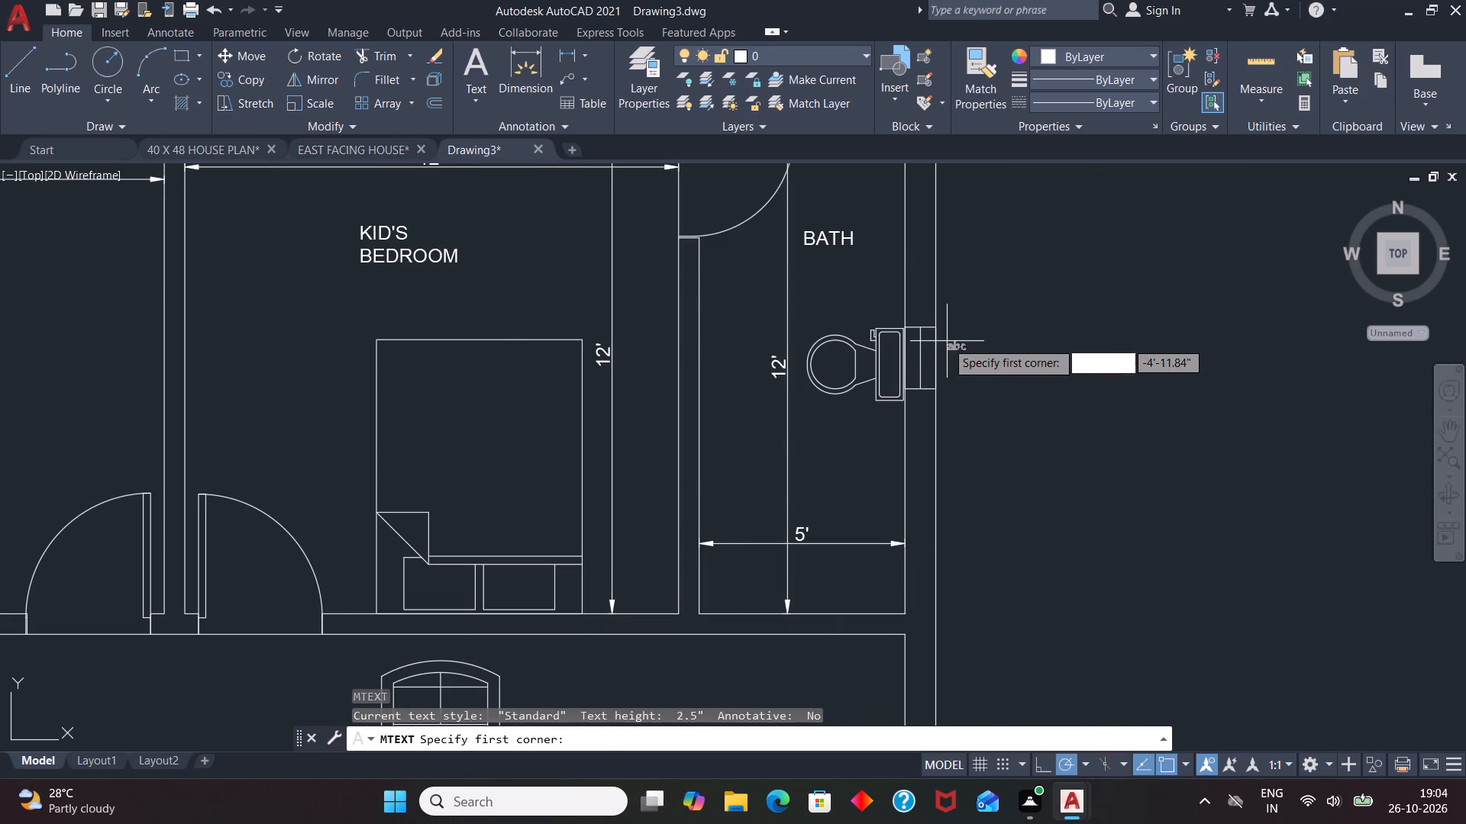
click(941, 337)
click(990, 364)
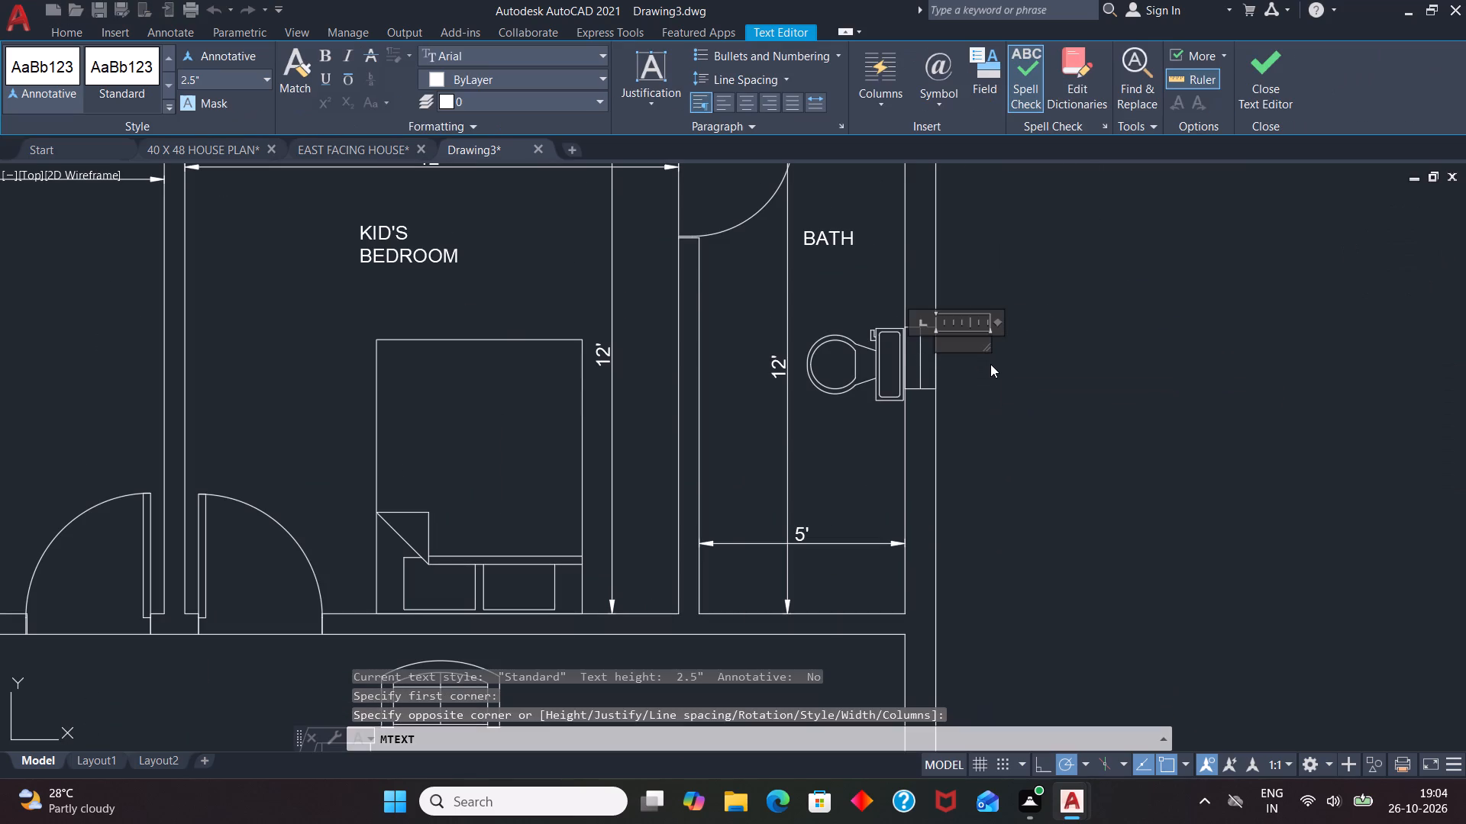
click(245, 82)
key(BackSpace)
text(4")
key(Return)
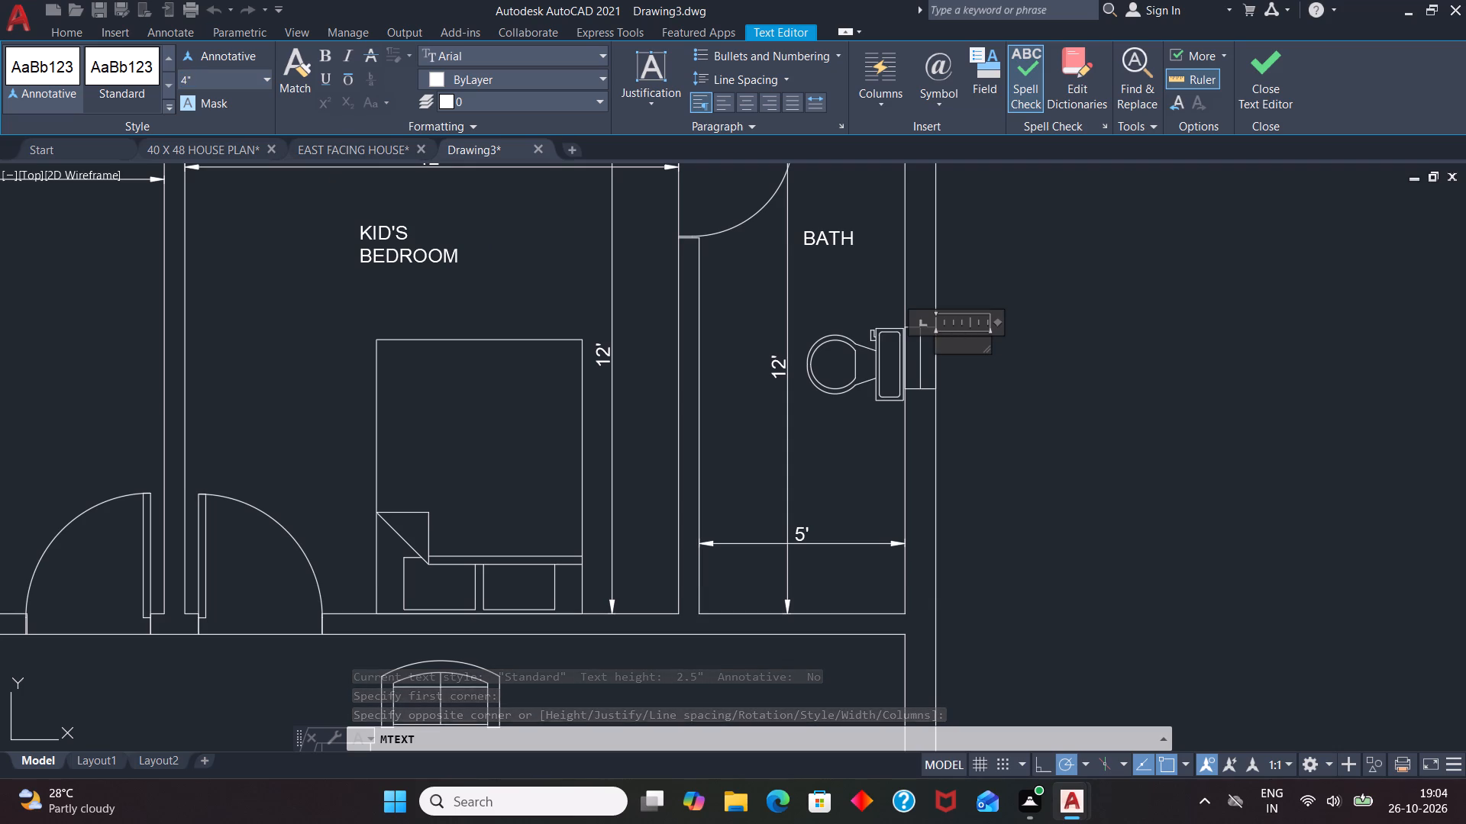
key(v)
click(1071, 480)
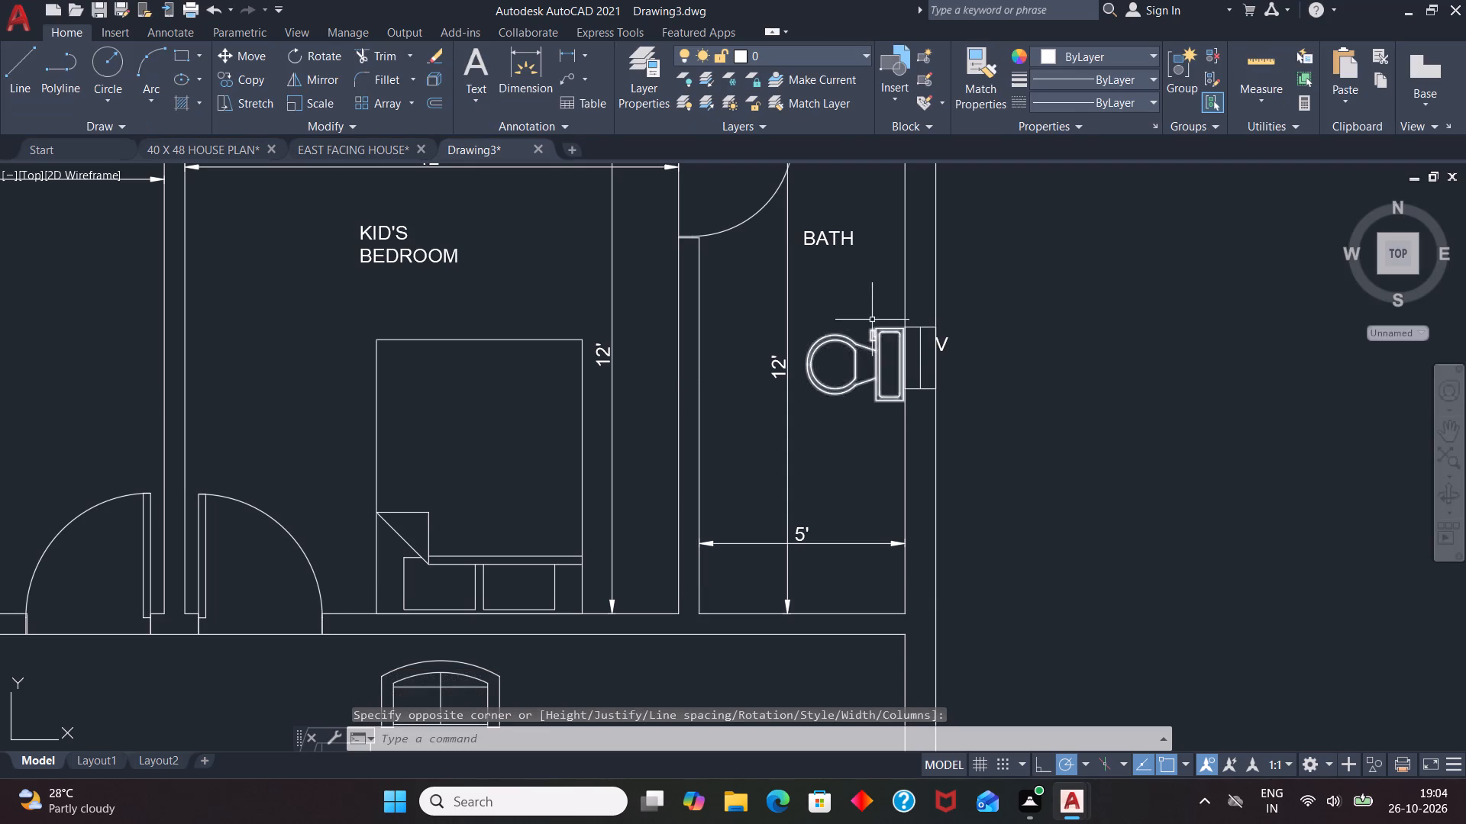
Move the right bath's V label slightly right and down so it clears the outer wall line beside the ventilator.
scroll(945, 341, up, 2)
click(938, 355)
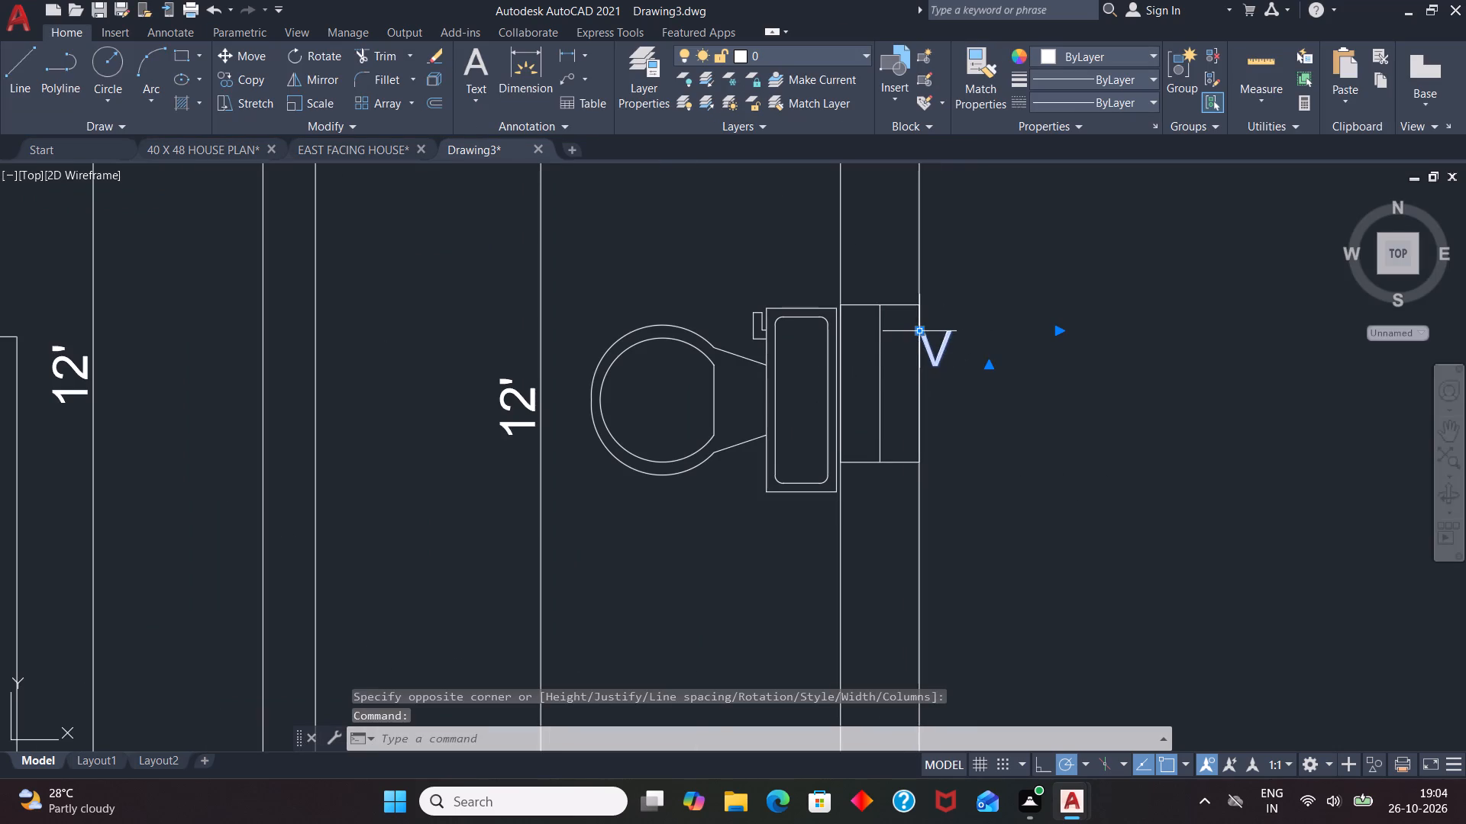
drag(919, 331, 937, 345)
click(936, 355)
key(Escape)
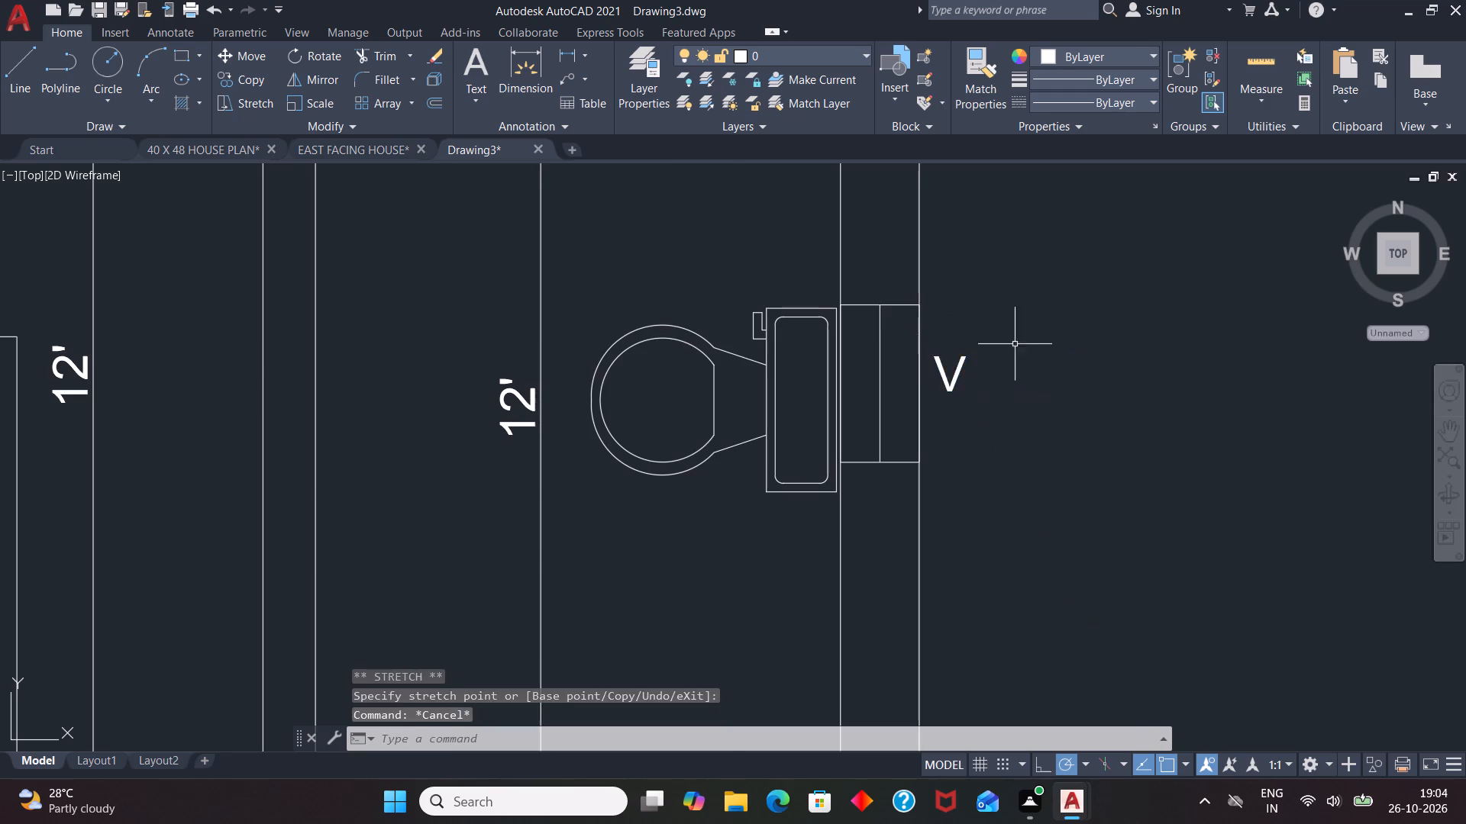
Add a 4" high multiline text label W just outside the kid's bedroom window in the top outer wall.
scroll(1050, 394, down, 1)
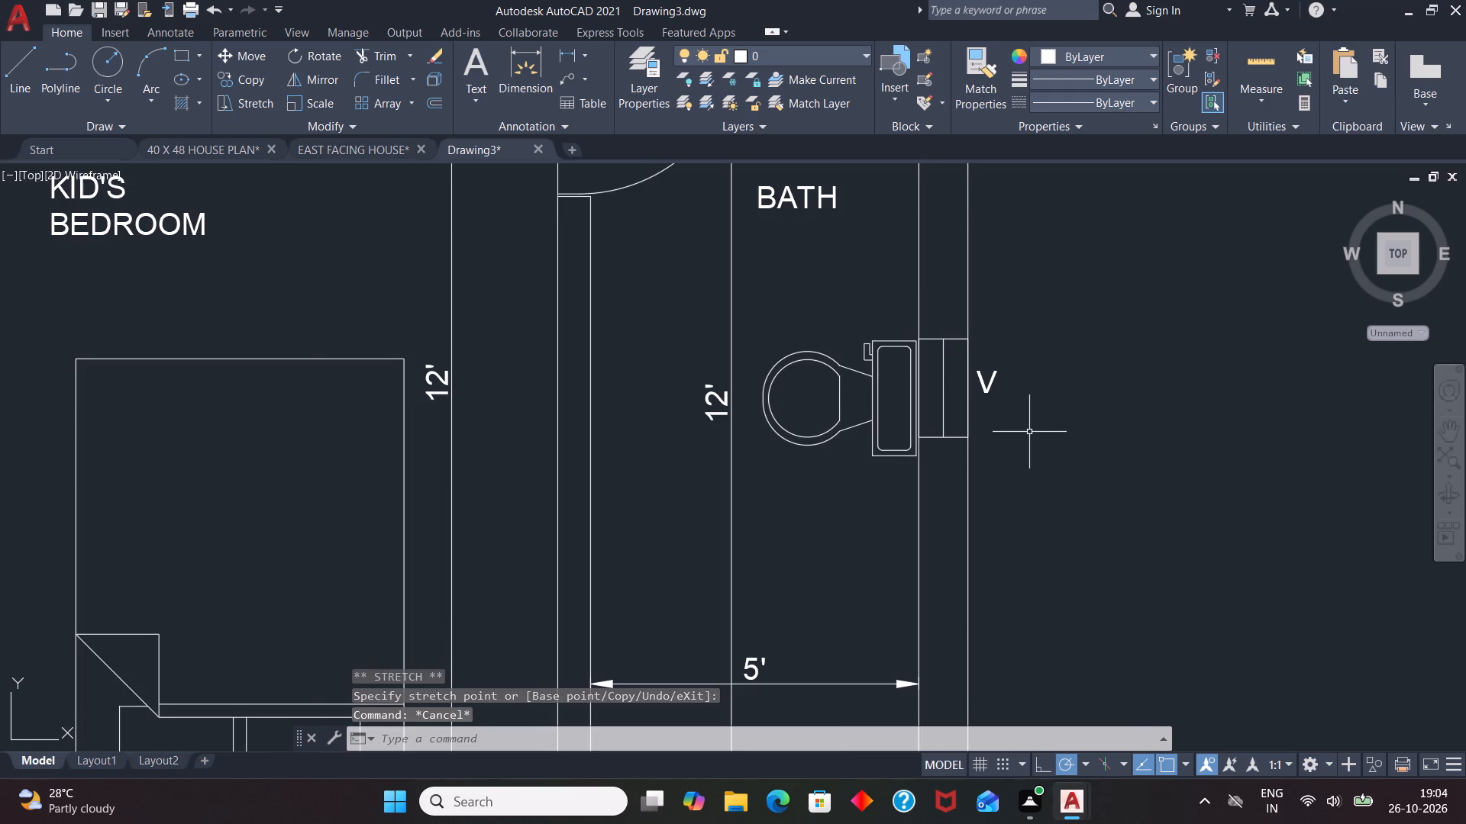
scroll(1157, 515, down, 2)
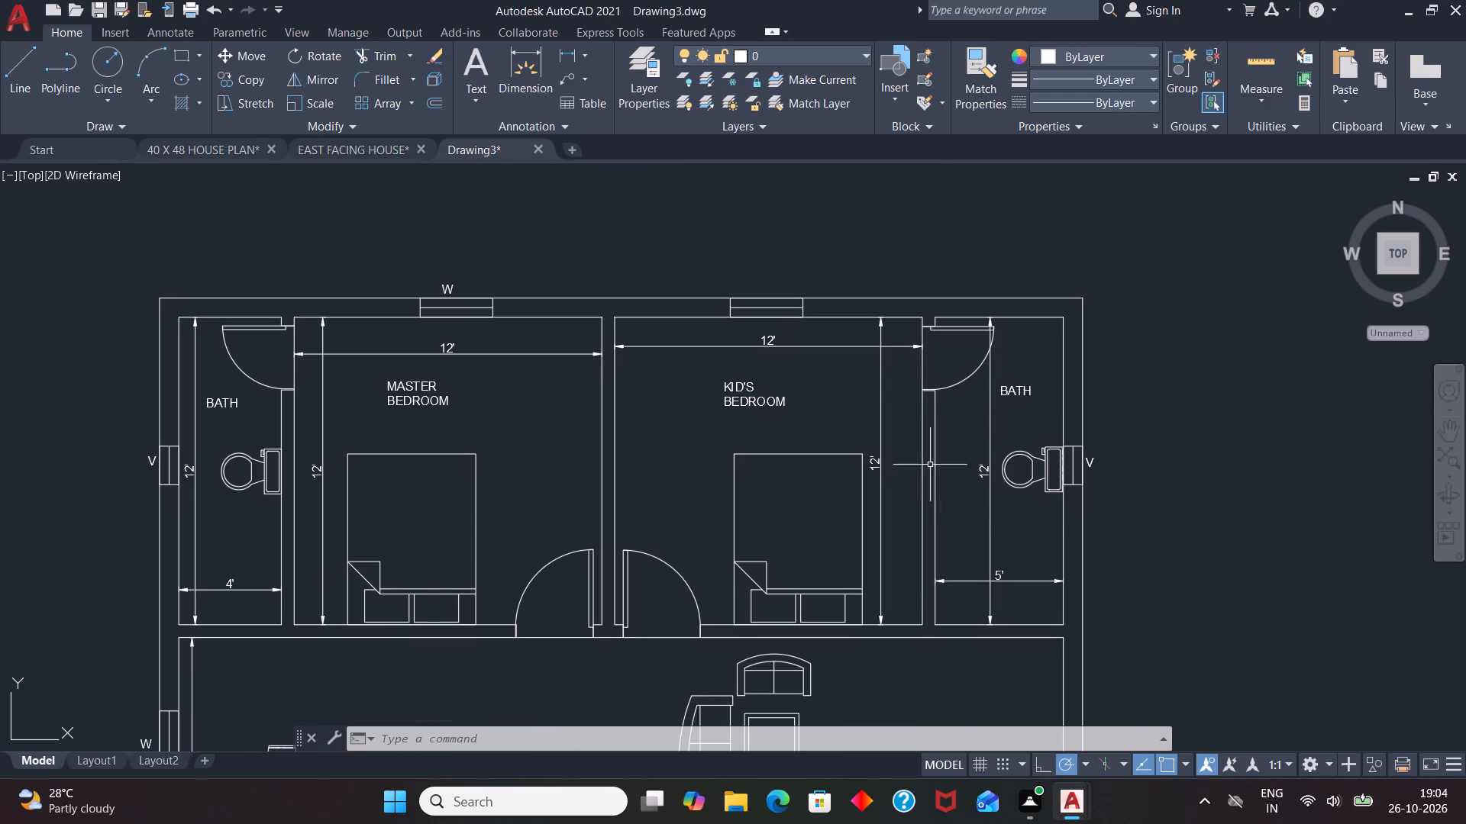
key(t)
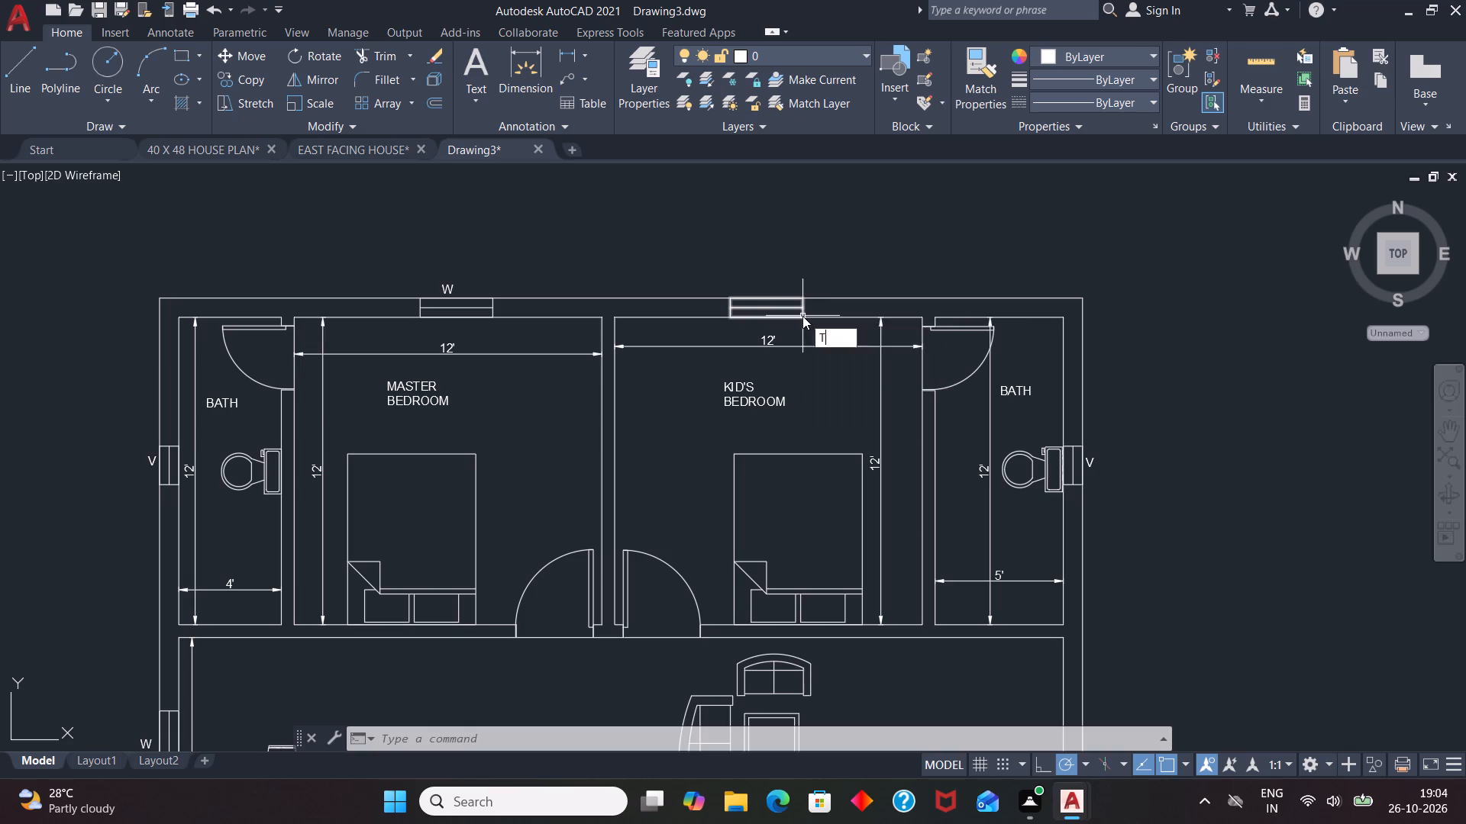
key(Return)
click(756, 276)
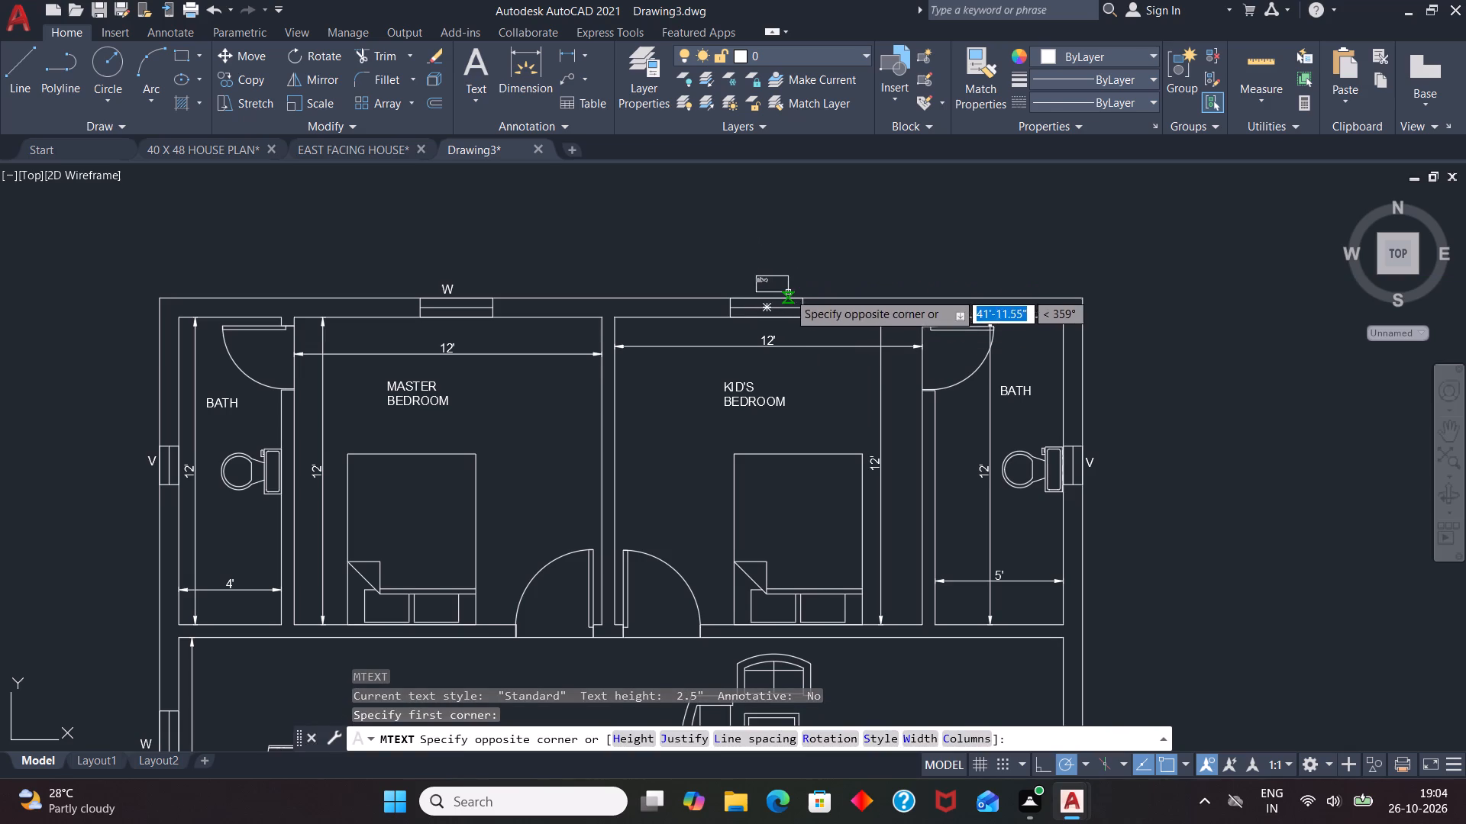
click(788, 291)
click(234, 77)
key(BackSpace)
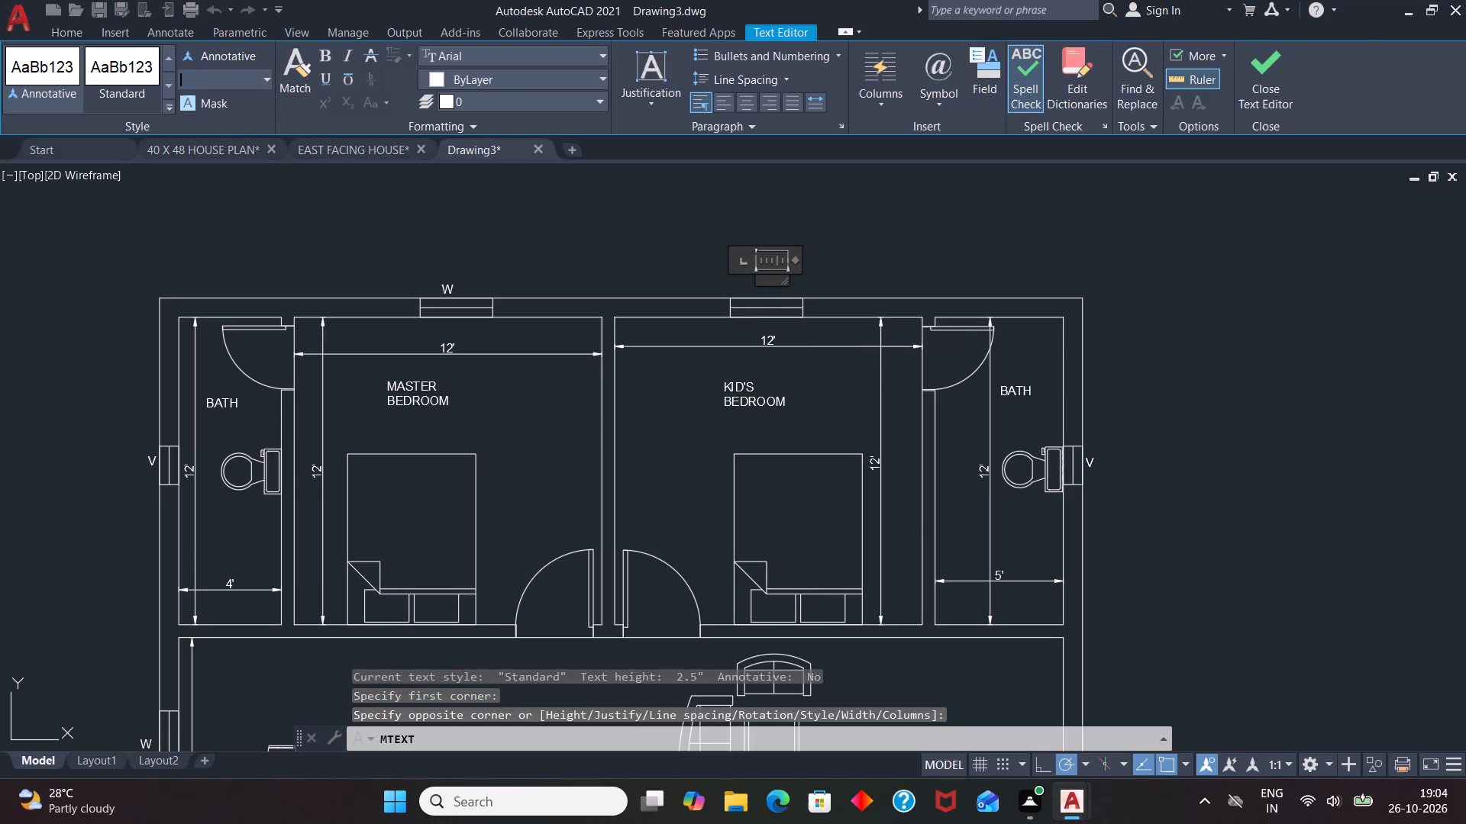
key(4)
key(Return)
key(w)
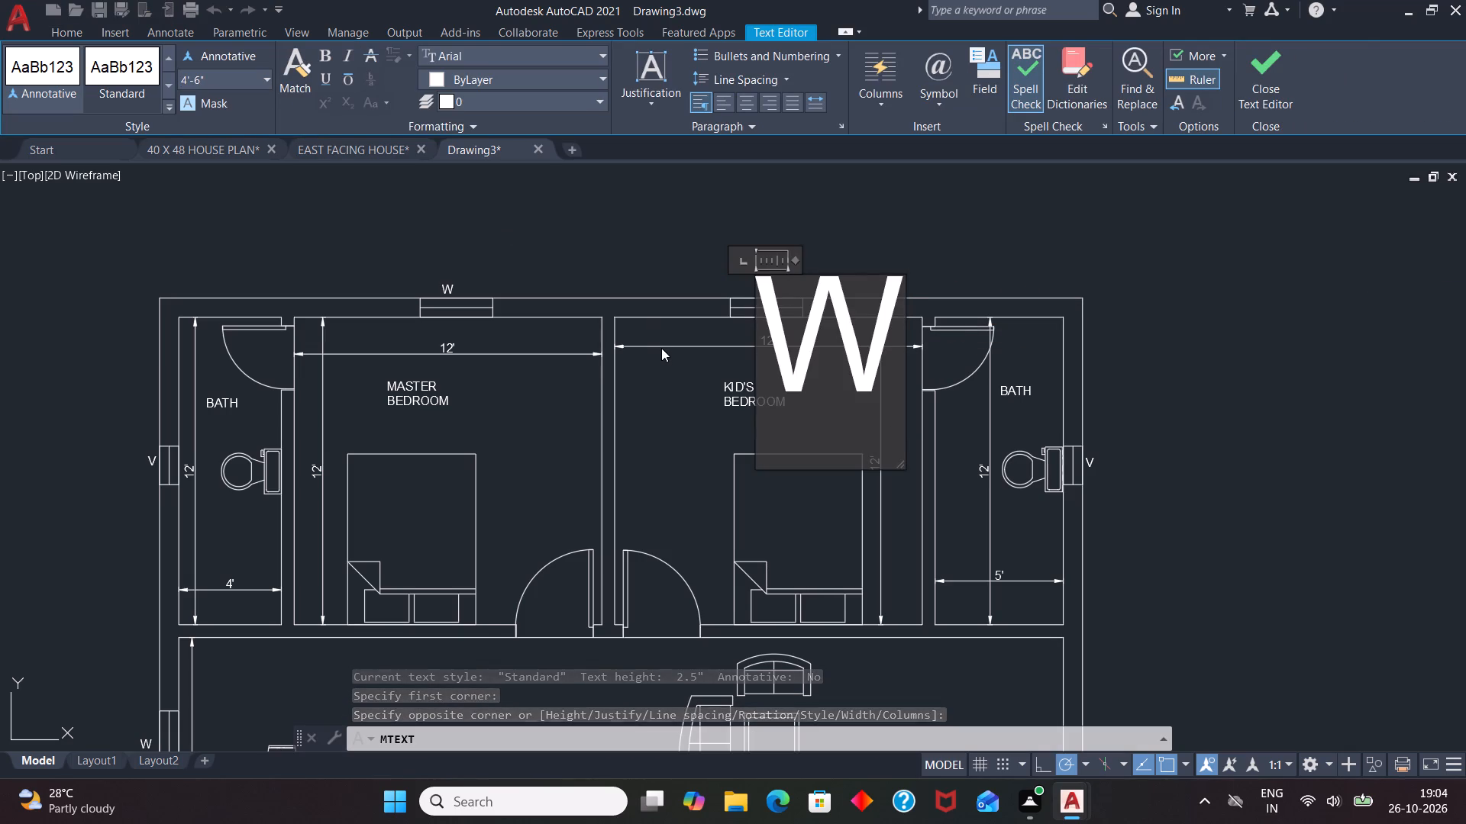
key(BackSpace)
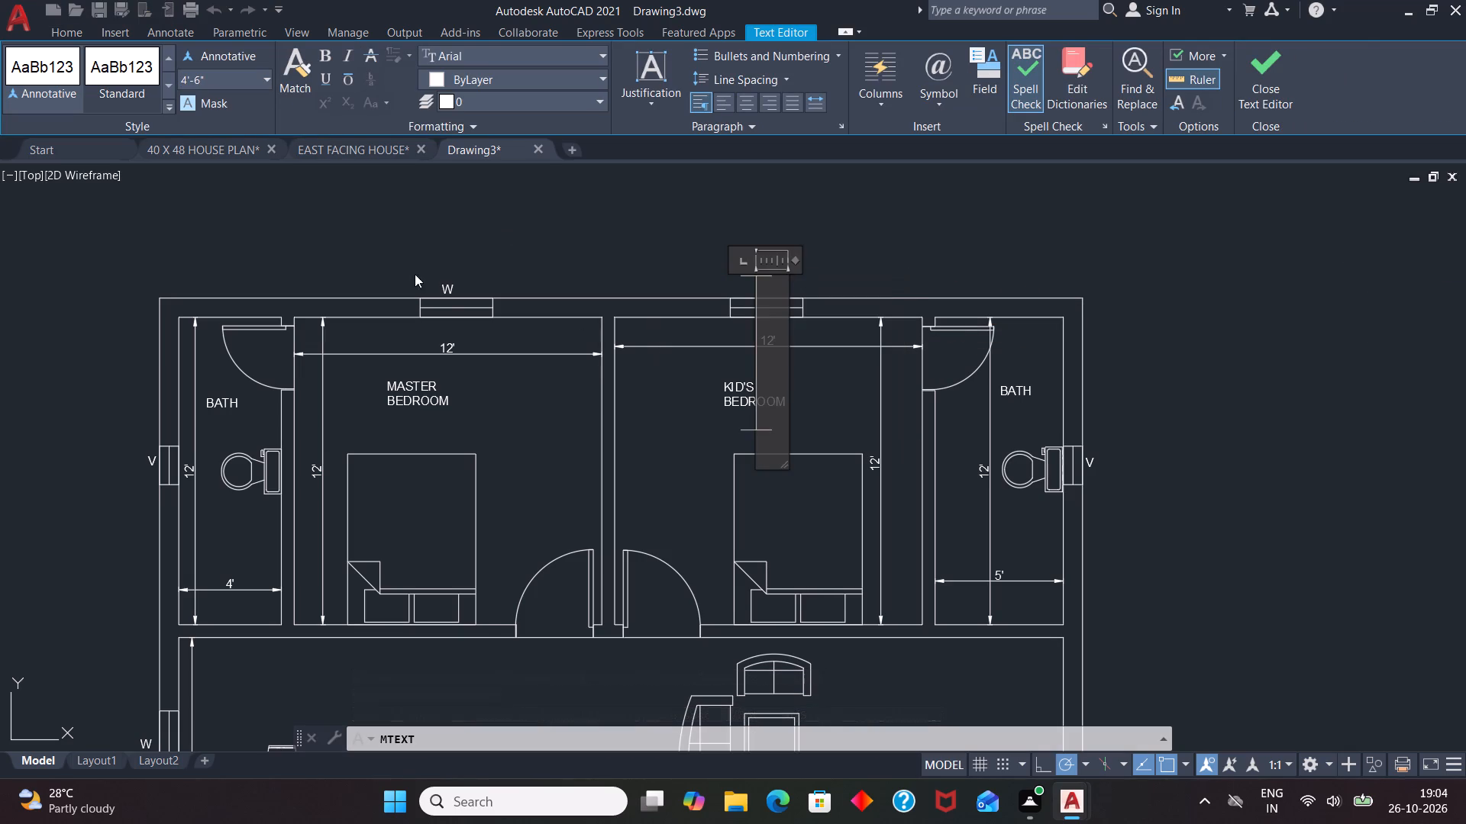
click(226, 80)
key(BackSpace)
key(4)
key(shift+quotedbl)
key(Return)
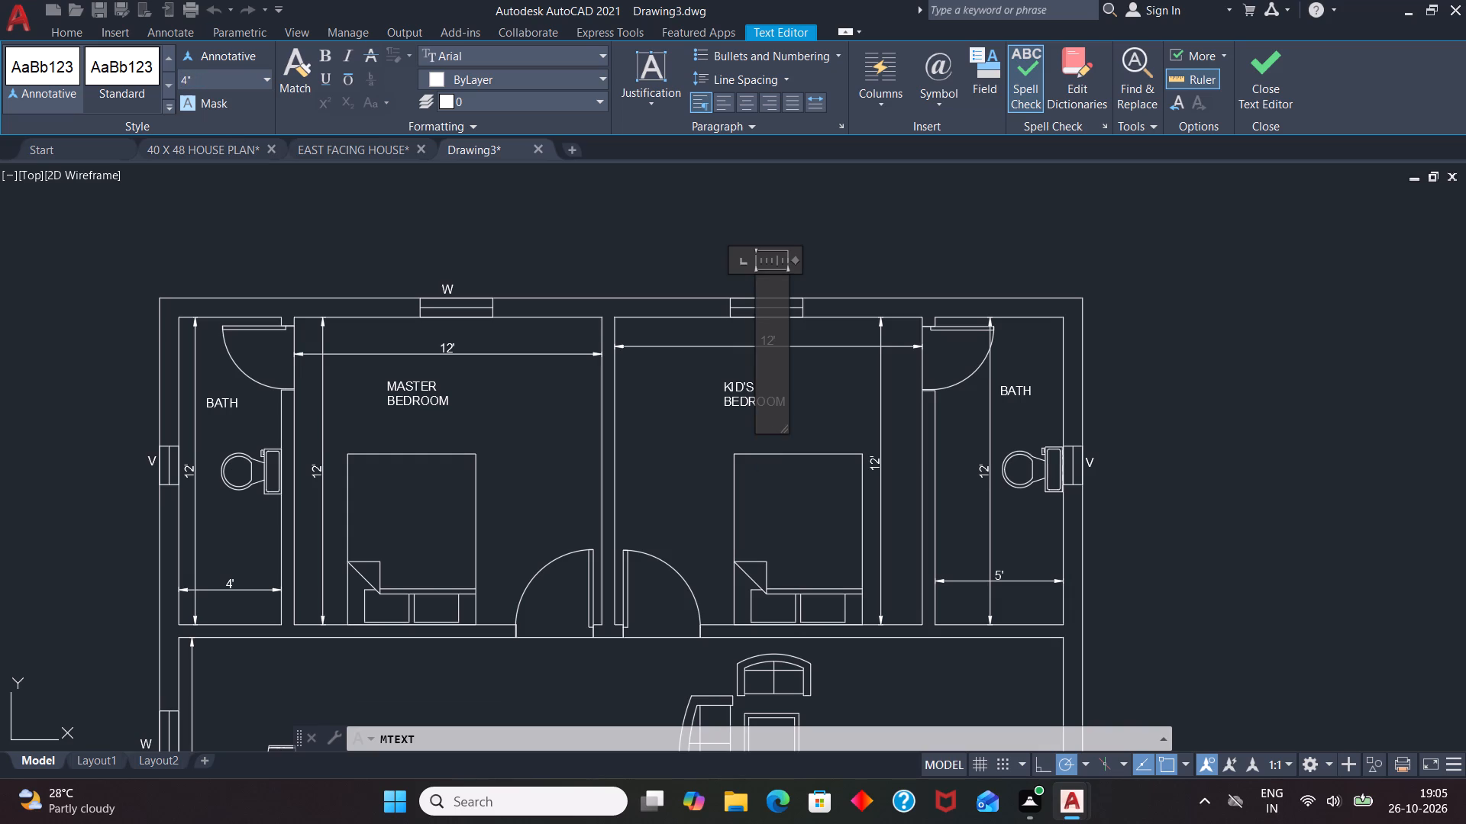
key(w)
click(757, 411)
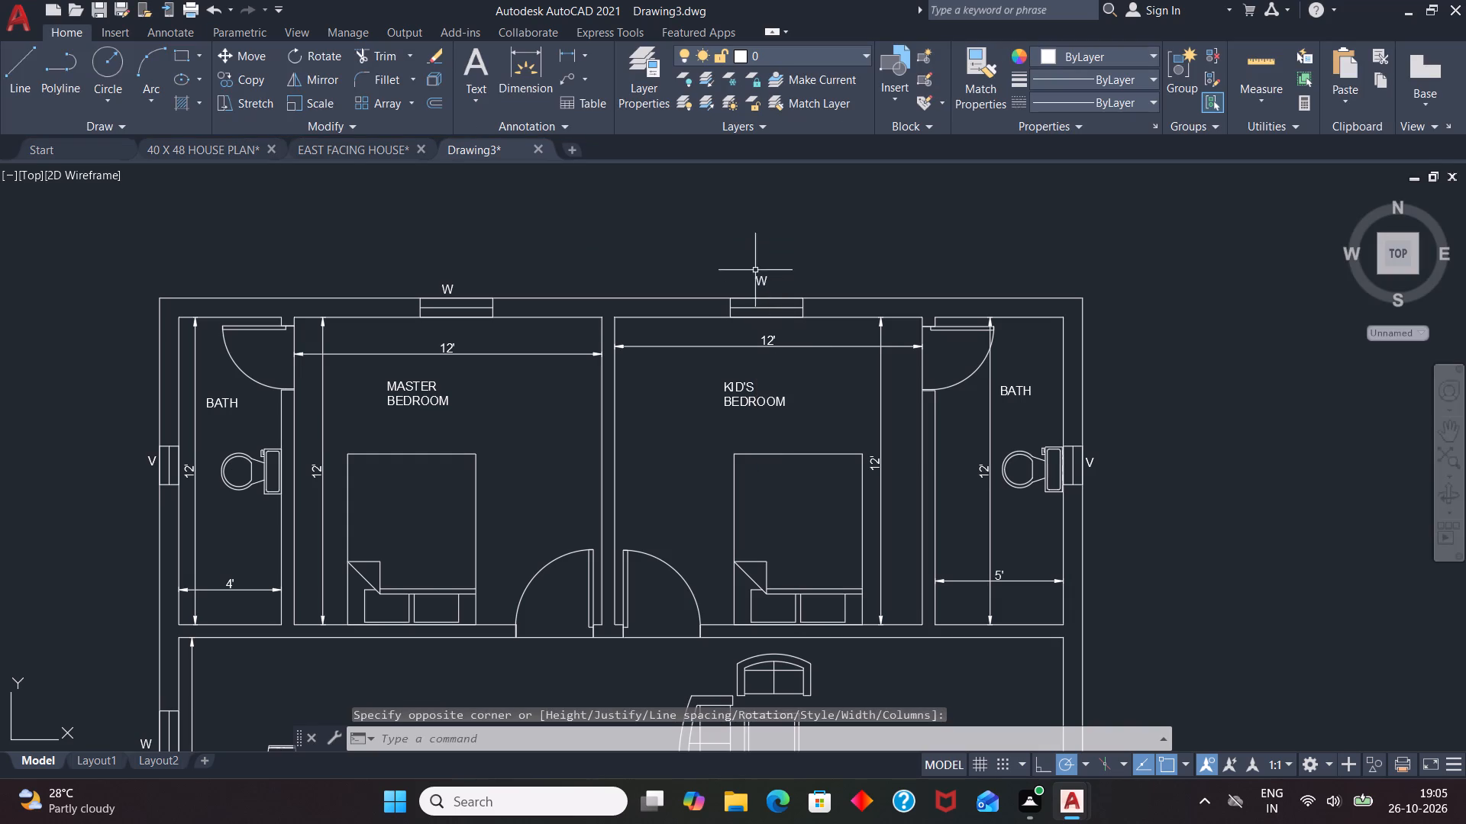
Move the kid's bedroom window's W label slightly down so it sits closer to the outer wall.
click(763, 281)
scroll(761, 275, up, 2)
click(744, 278)
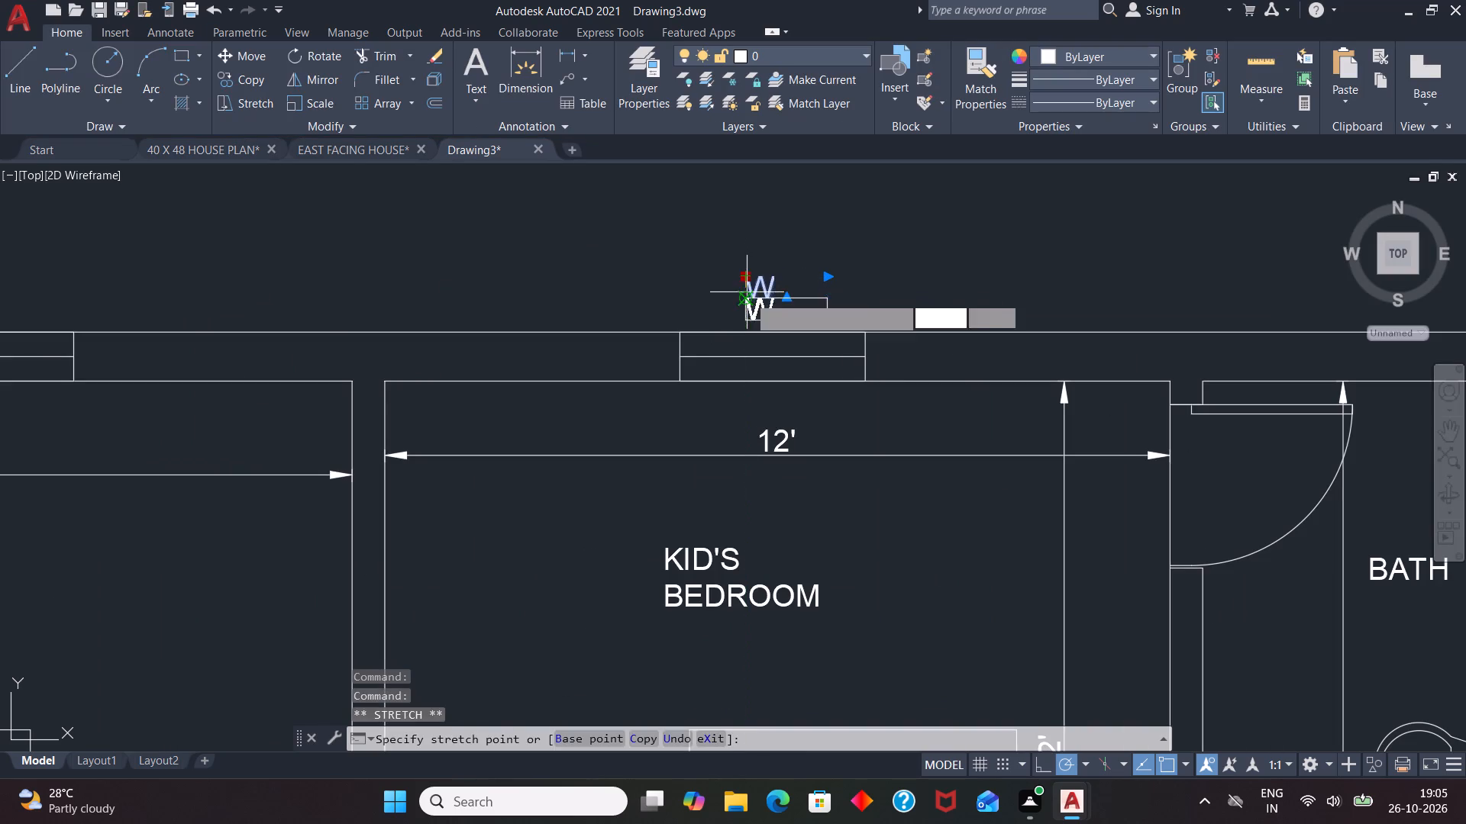
click(748, 298)
key(Escape)
Add a horizontal linear dimension across the plan's overall outer width, placed above the top wall and its W labels.
scroll(972, 367, down, 2)
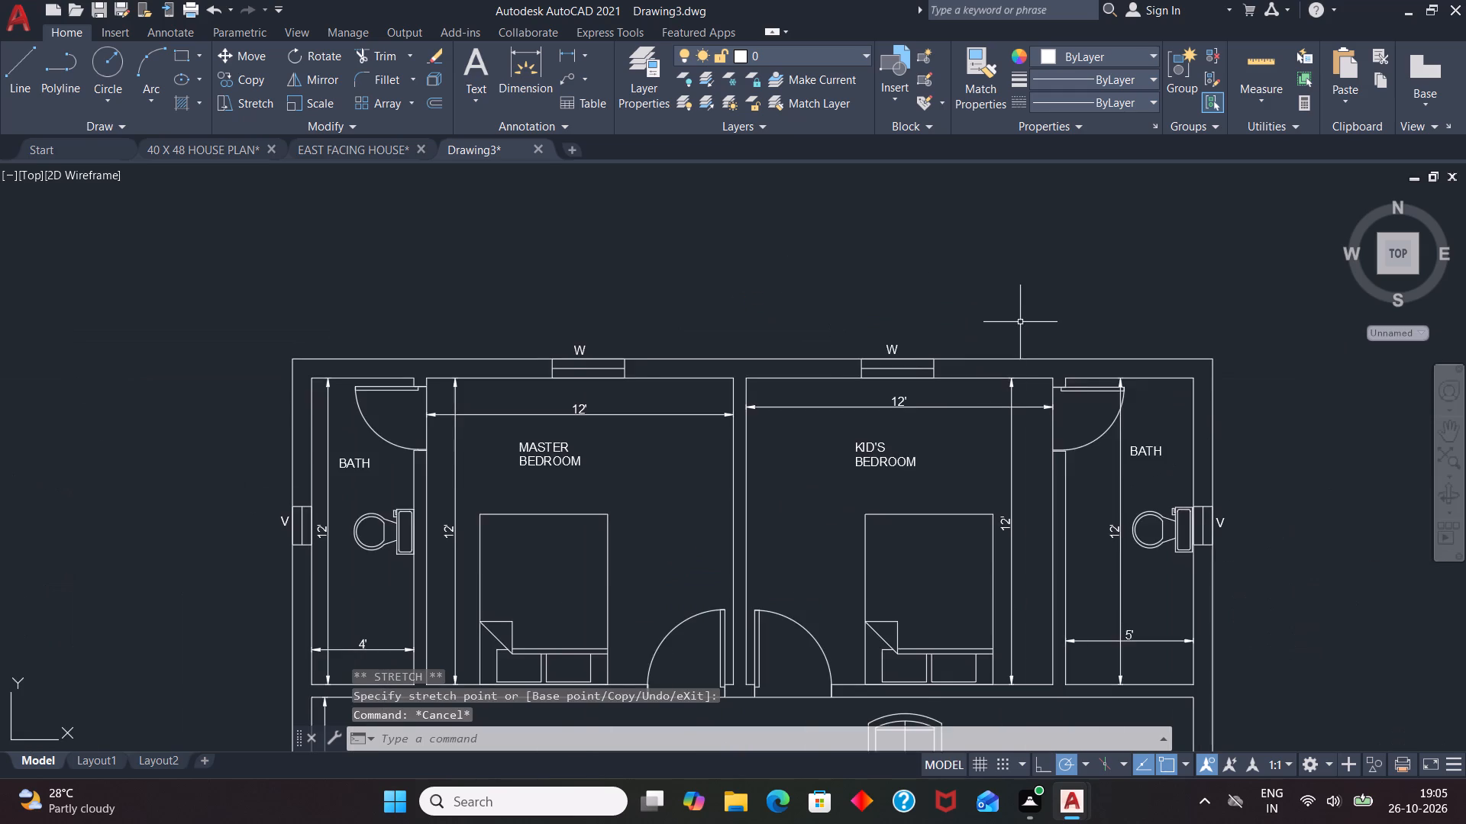
scroll(1021, 322, down, 1)
scroll(804, 340, down, 1)
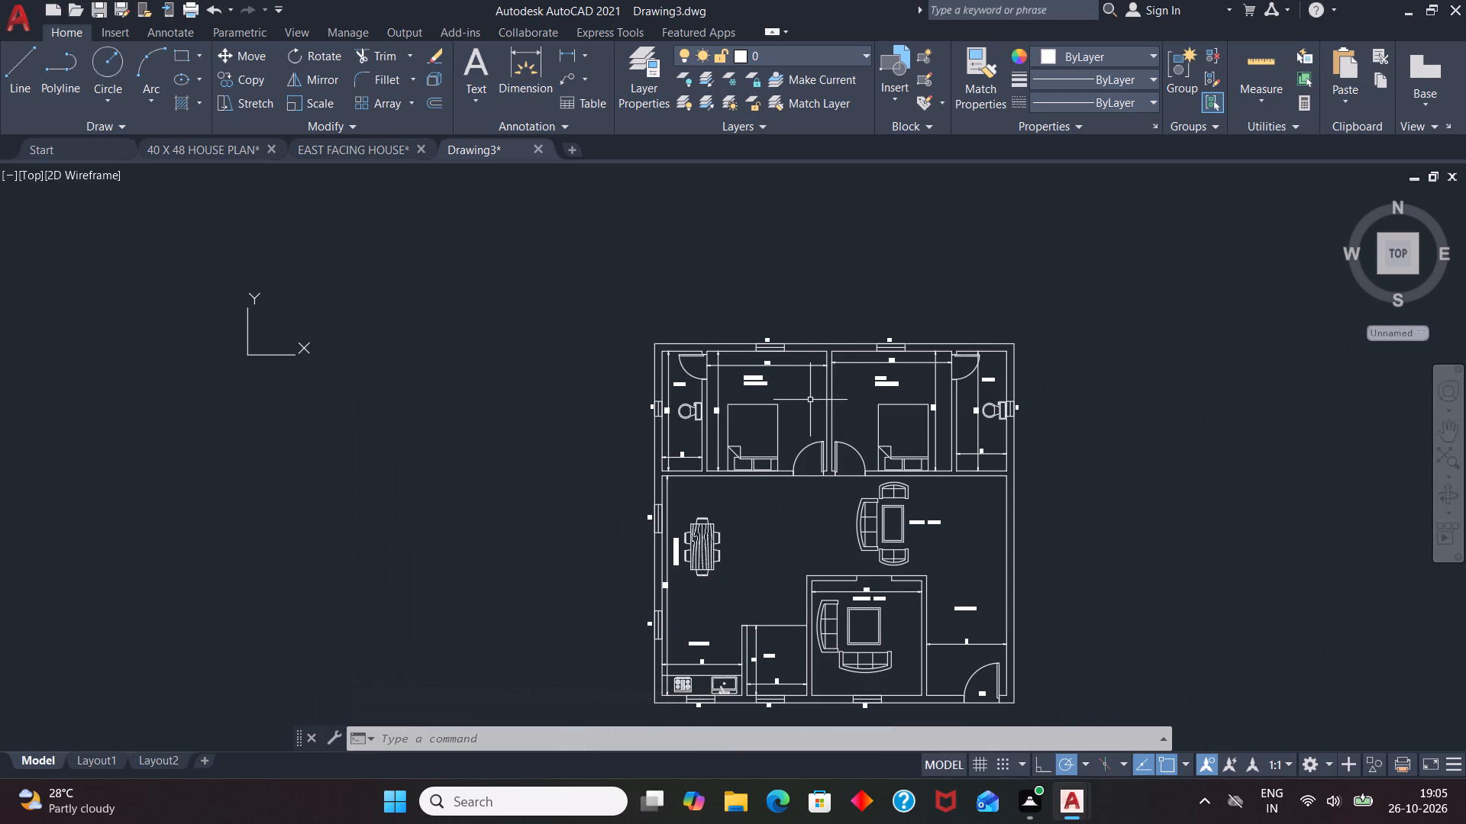
key(d)
key(l)
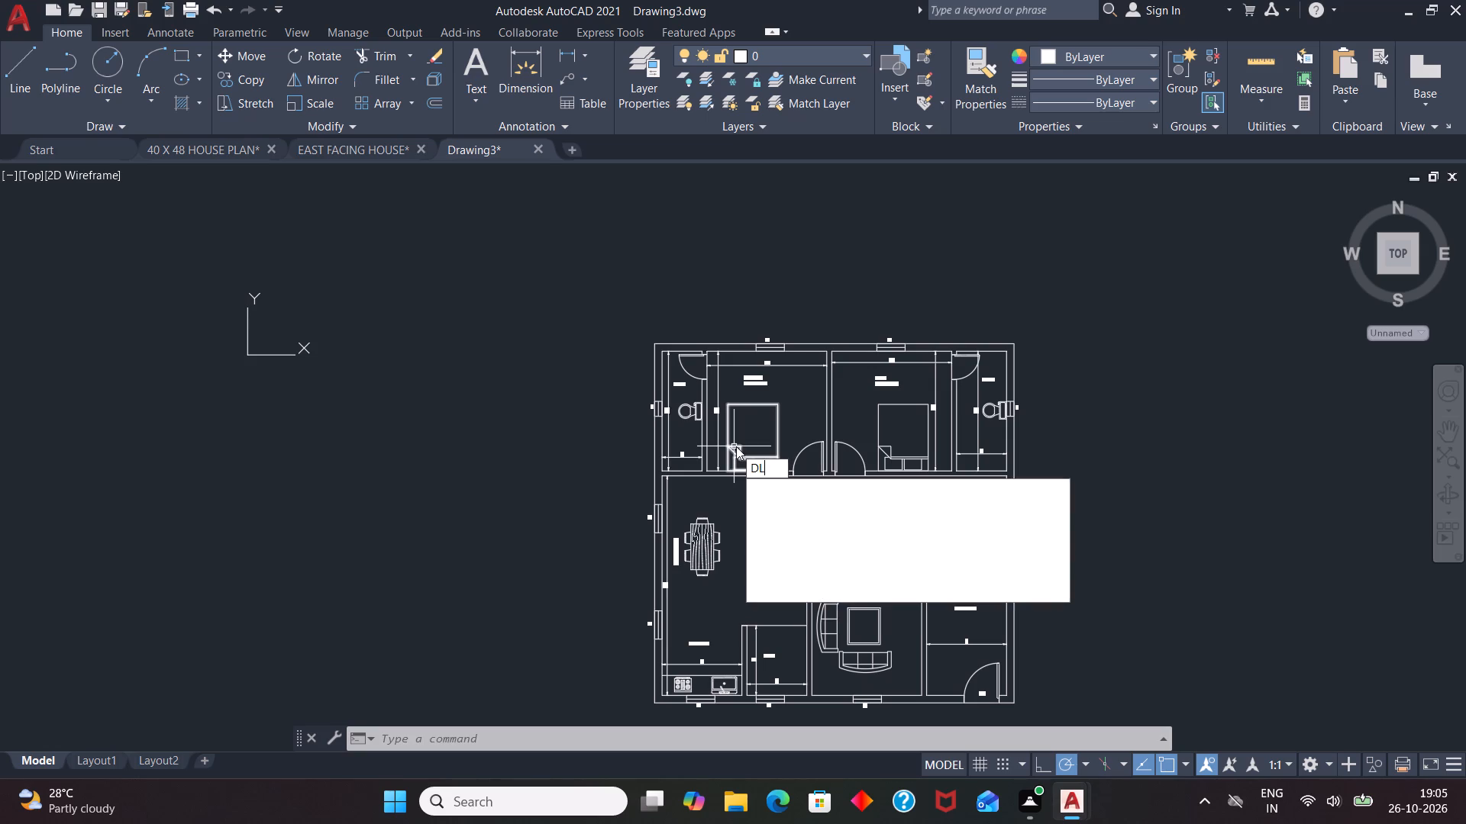
key(i)
key(Return)
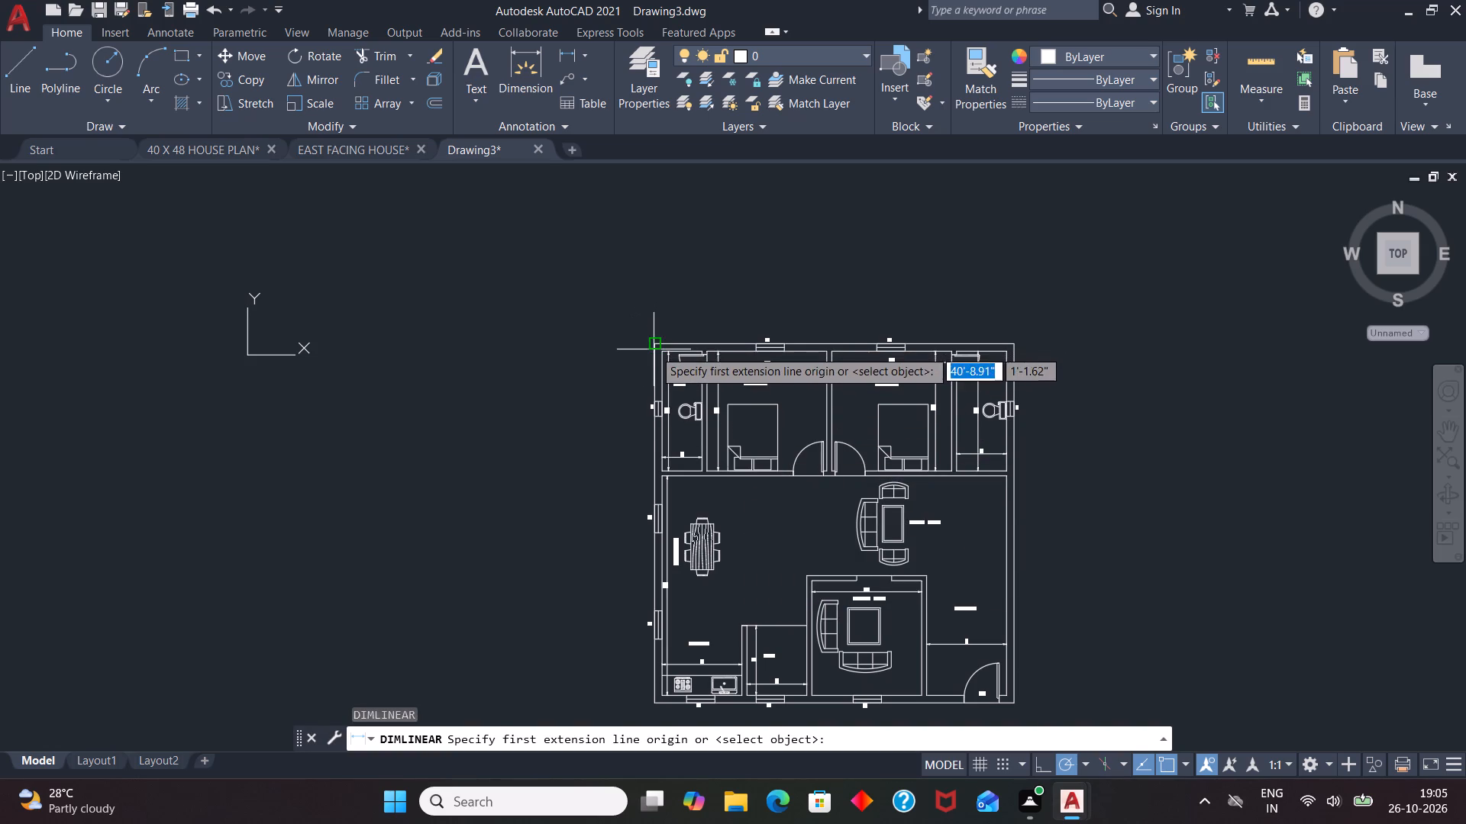
click(654, 349)
click(1017, 346)
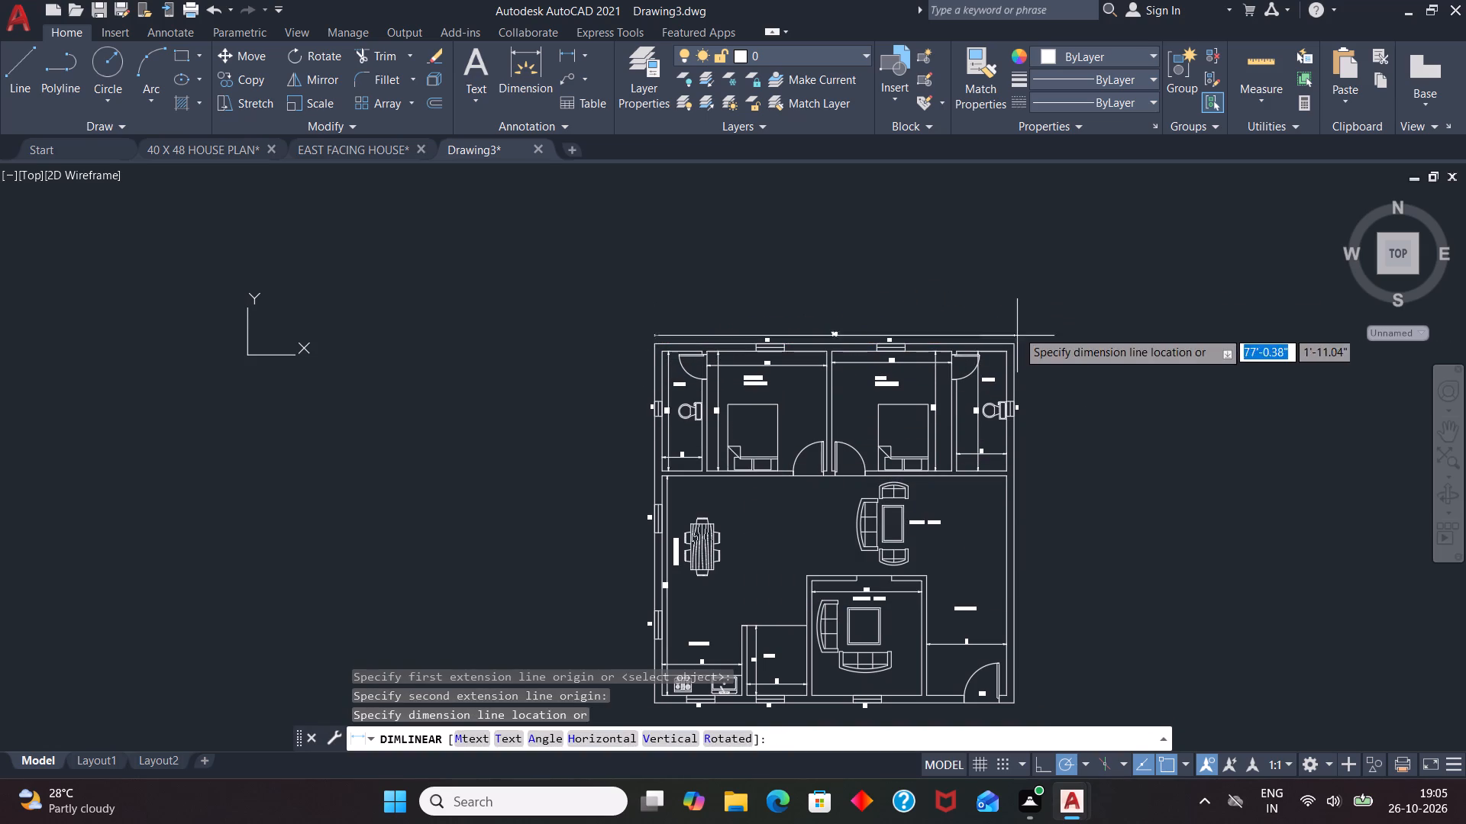
click(1016, 322)
Add a vertical linear dimension along the plan's overall outer height, placed outside the left wall beyond its W labels.
scroll(891, 335, up, 2)
scroll(932, 268, down, 2)
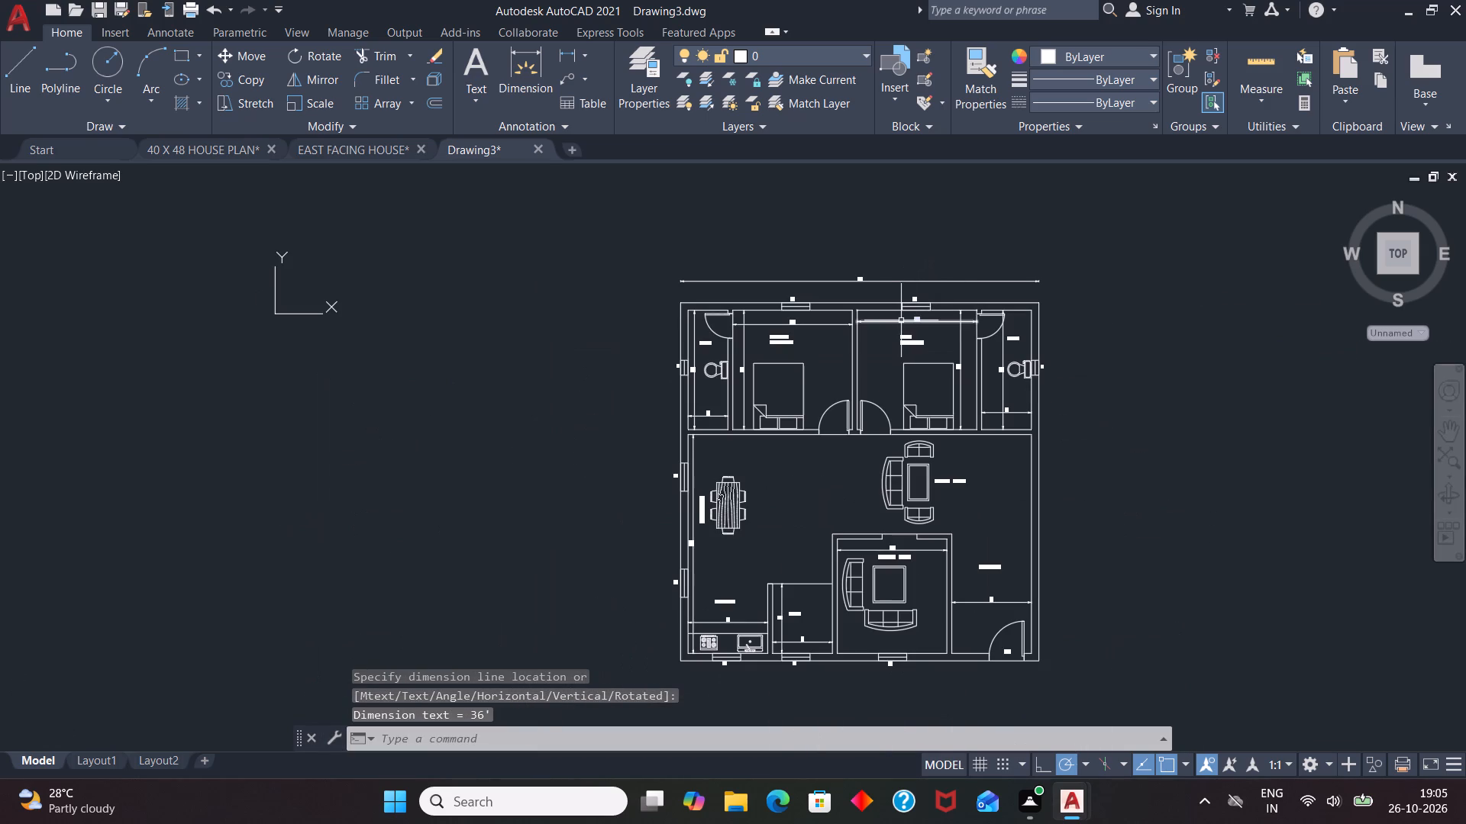
key(d)
text(LI)
key(Return)
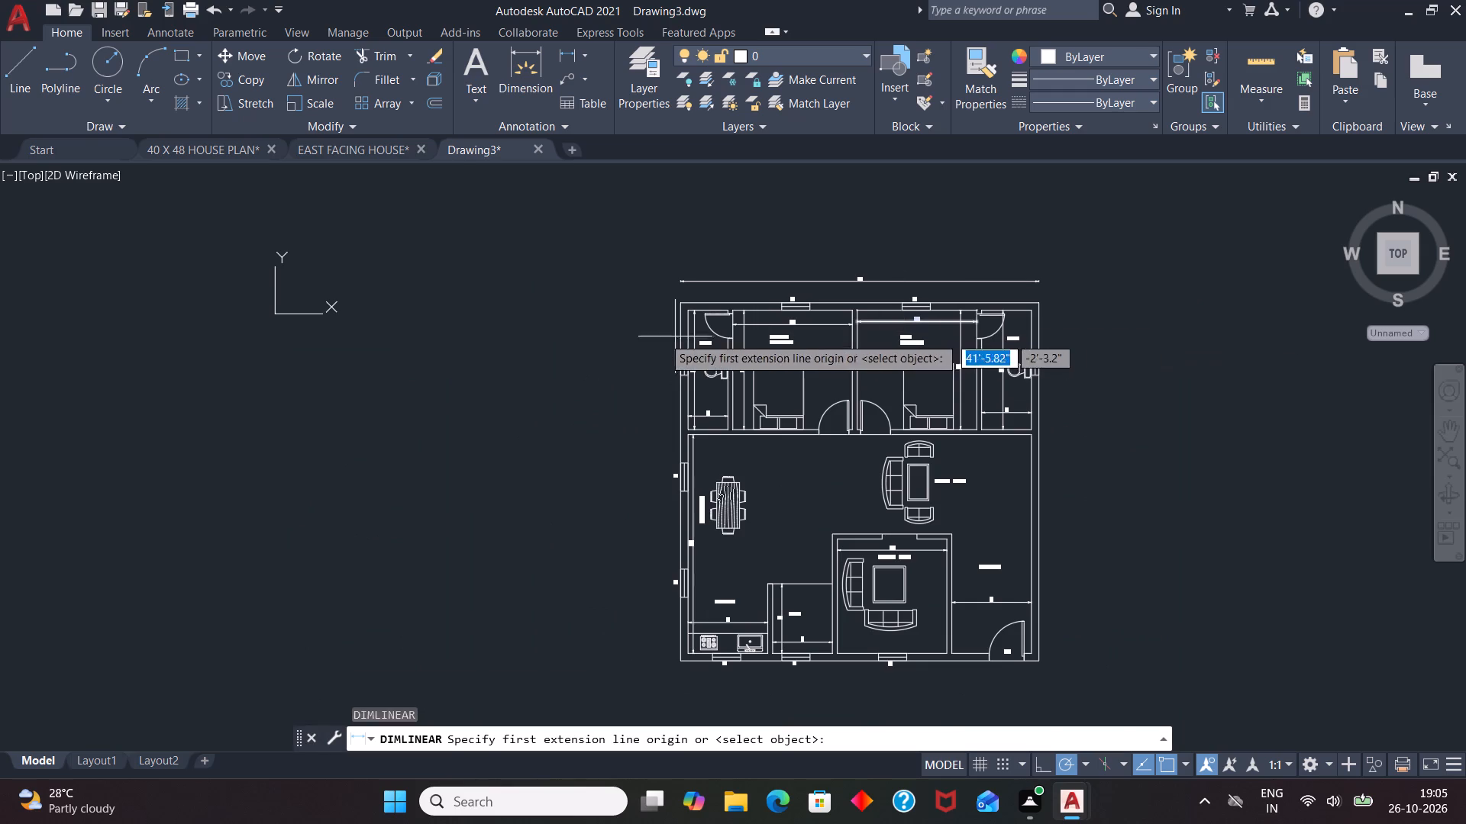
scroll(662, 311, up, 1)
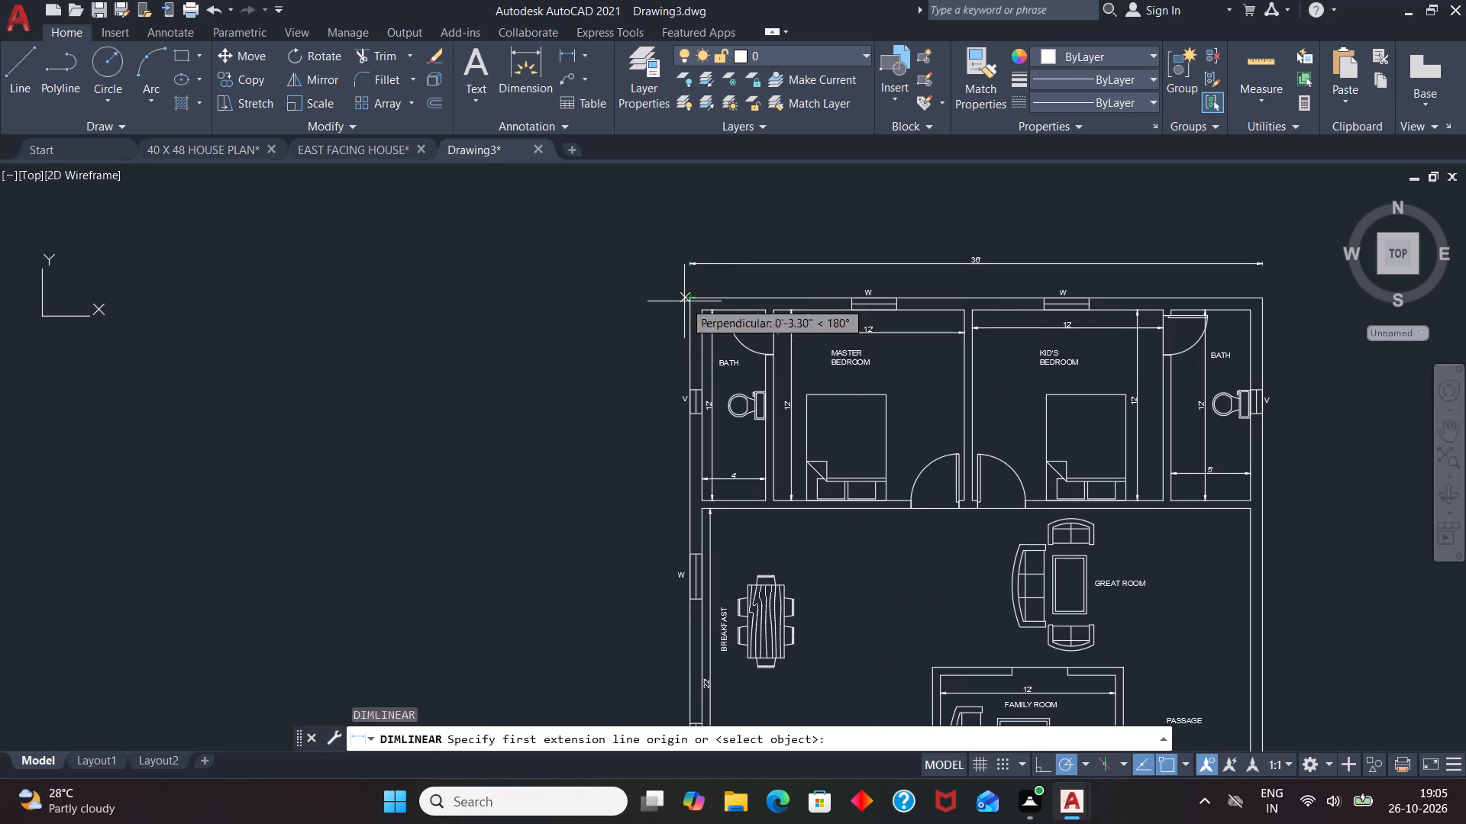
click(689, 302)
scroll(647, 295, down, 2)
scroll(650, 510, up, 2)
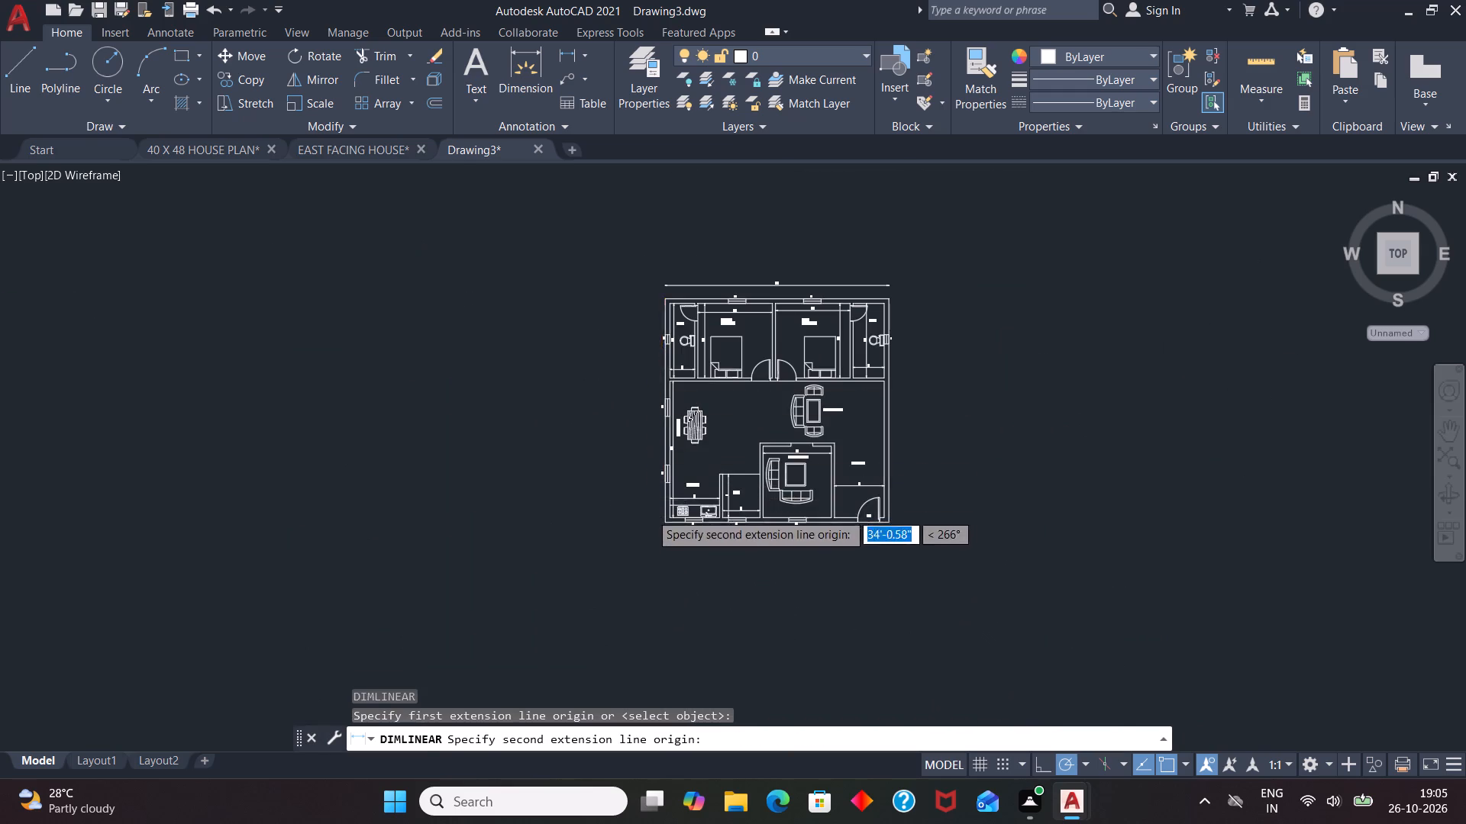
scroll(650, 513, up, 2)
click(736, 578)
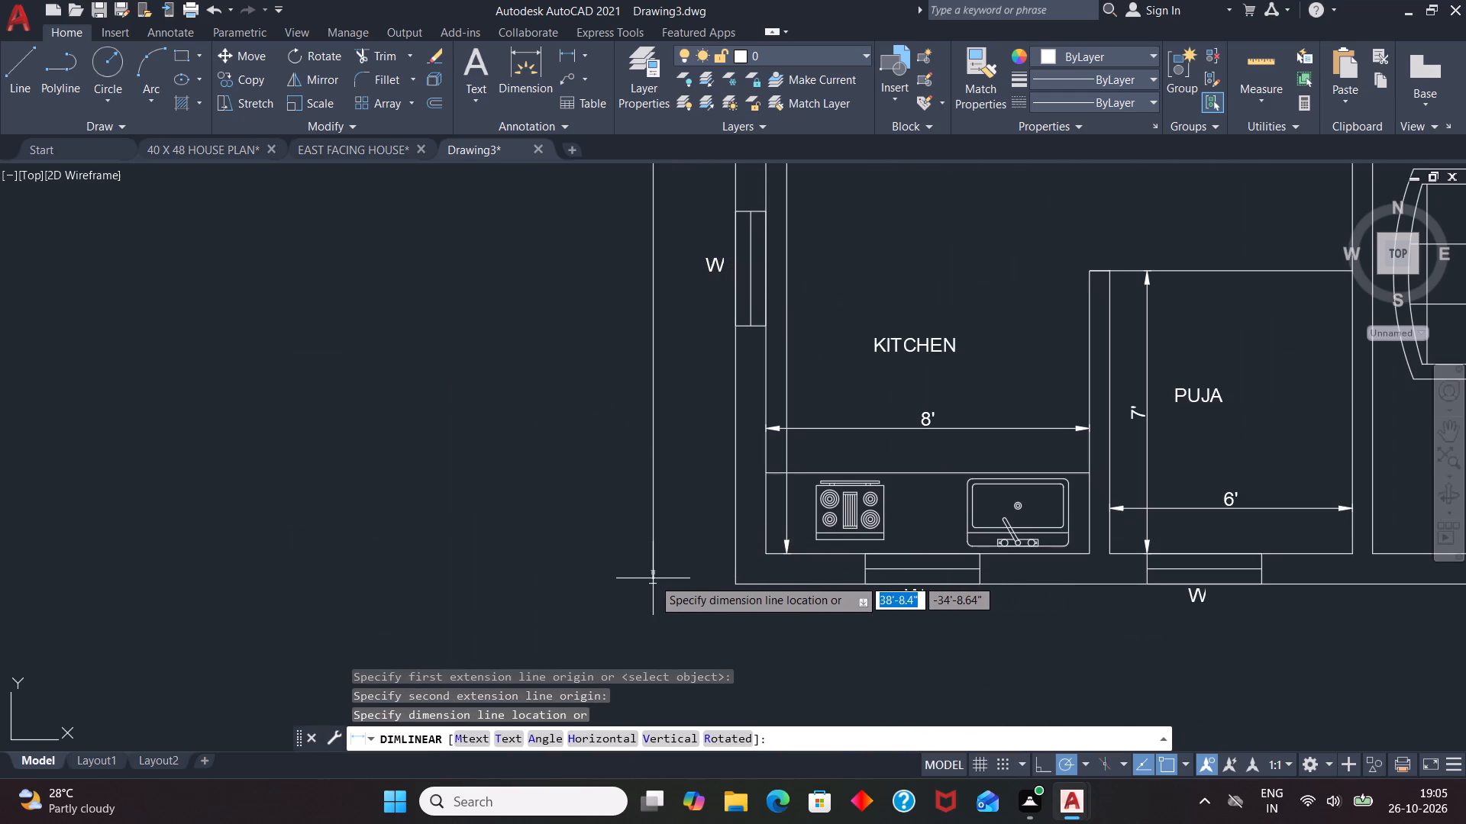
click(653, 578)
Add the bold, underlined 5" high multiline text title GROUND FLOOR PLAN below the floor plan's bottom wall.
scroll(654, 593, down, 1)
scroll(654, 516, down, 2)
scroll(690, 346, up, 2)
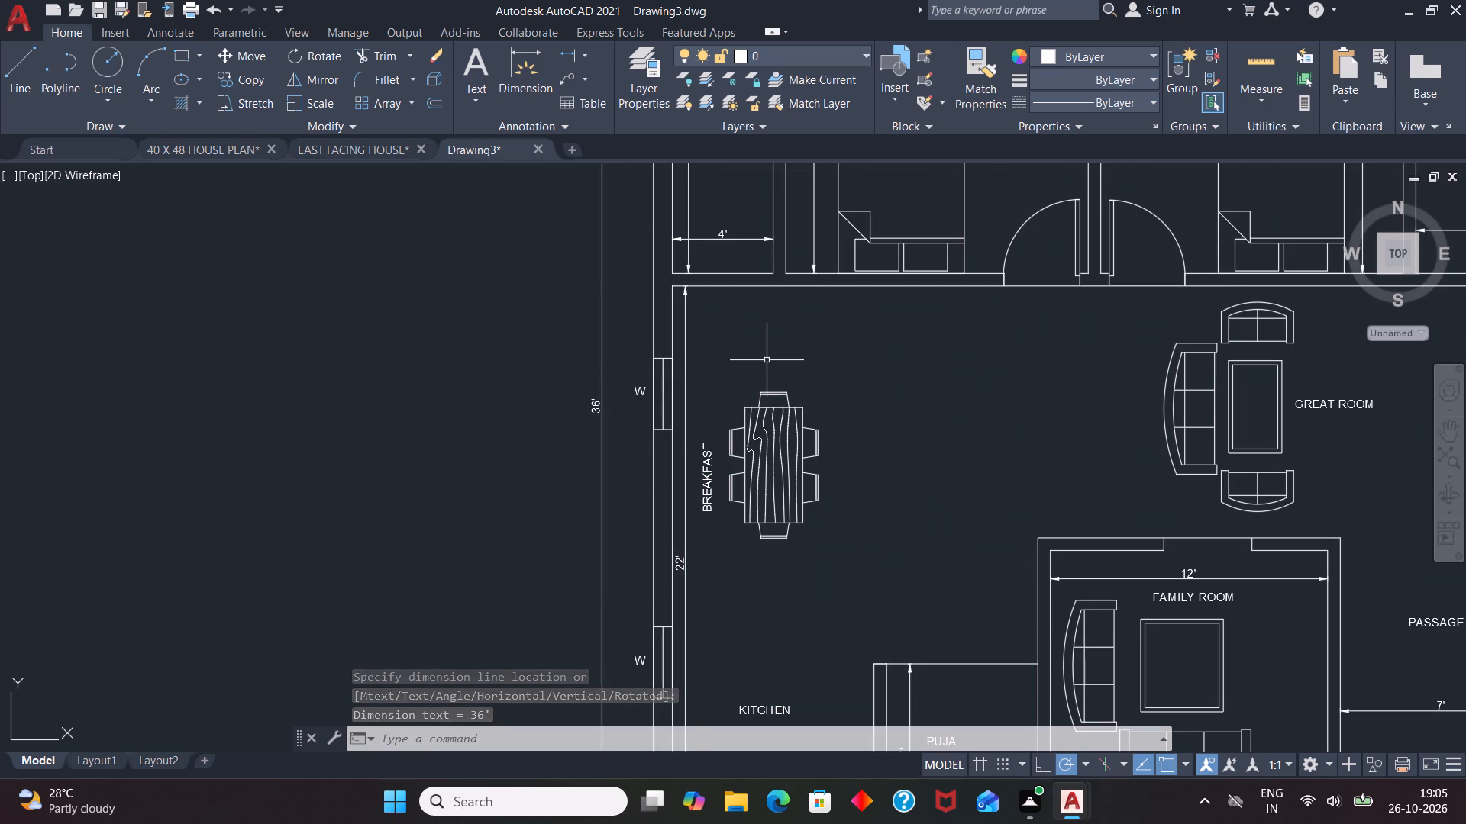
scroll(596, 373, down, 2)
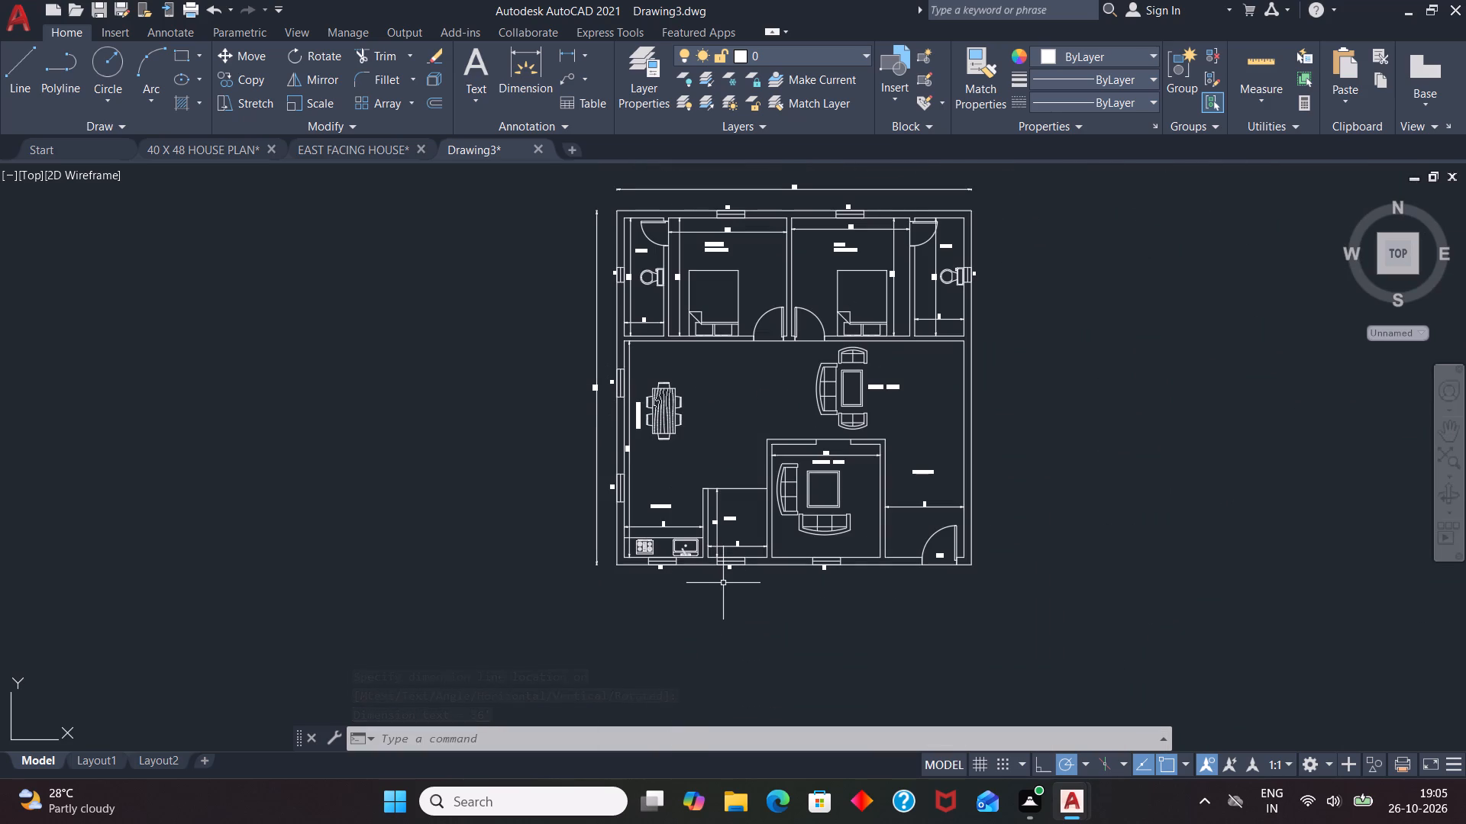
key(t)
key(Return)
scroll(798, 598, up, 1)
click(783, 595)
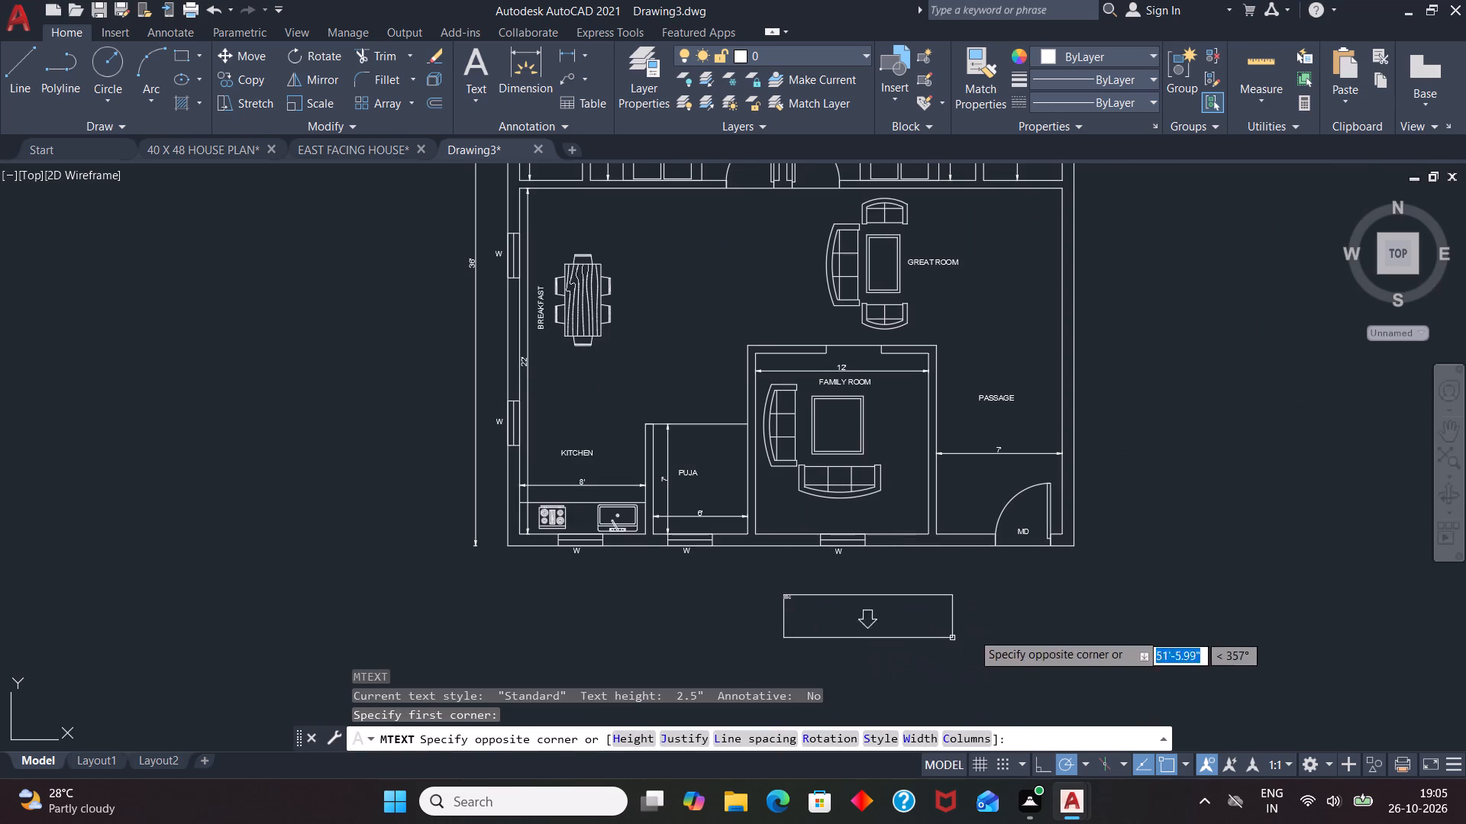
click(1072, 632)
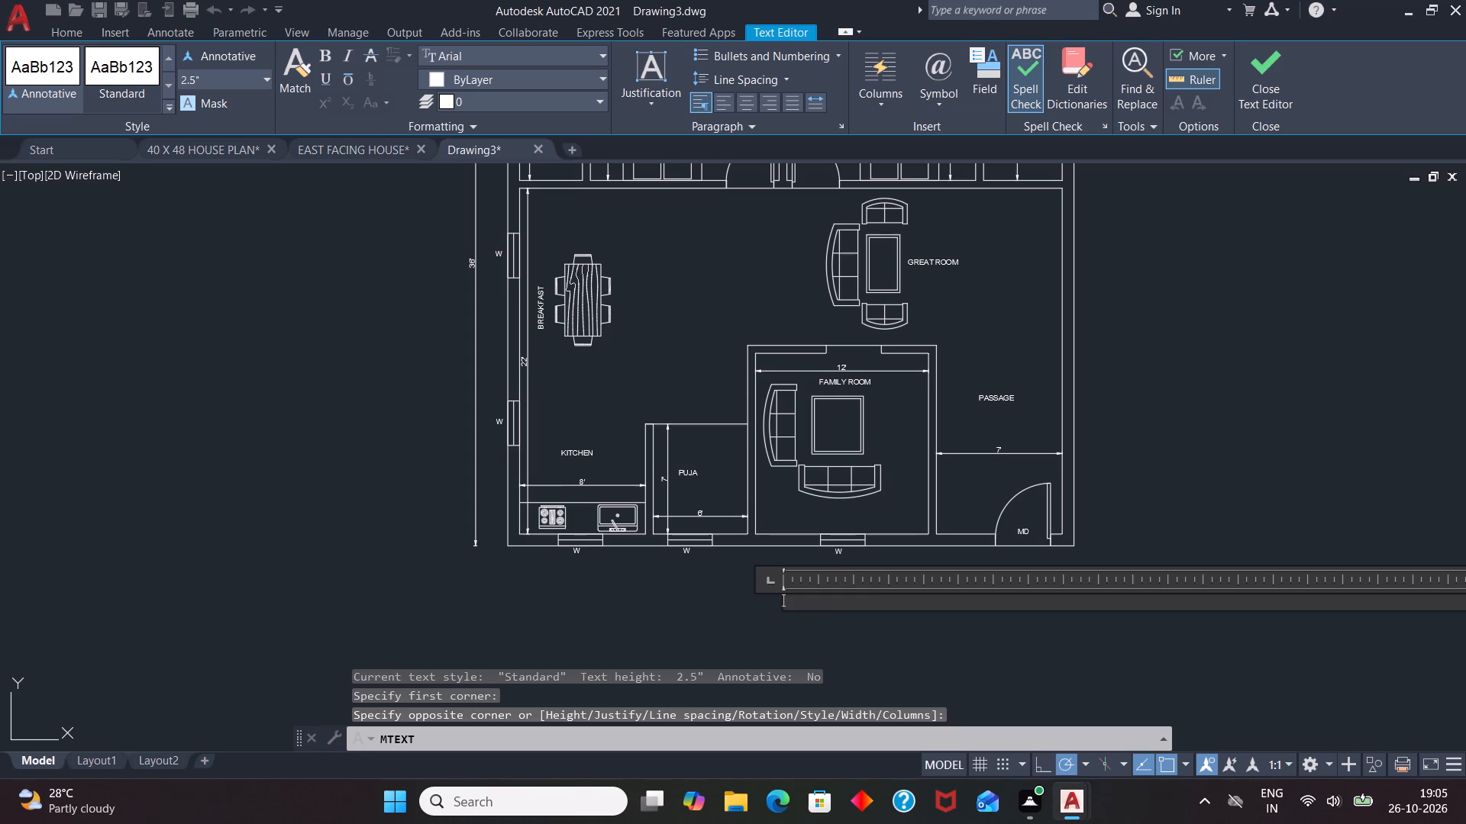
click(226, 74)
key(BackSpace)
key(5)
key(Return)
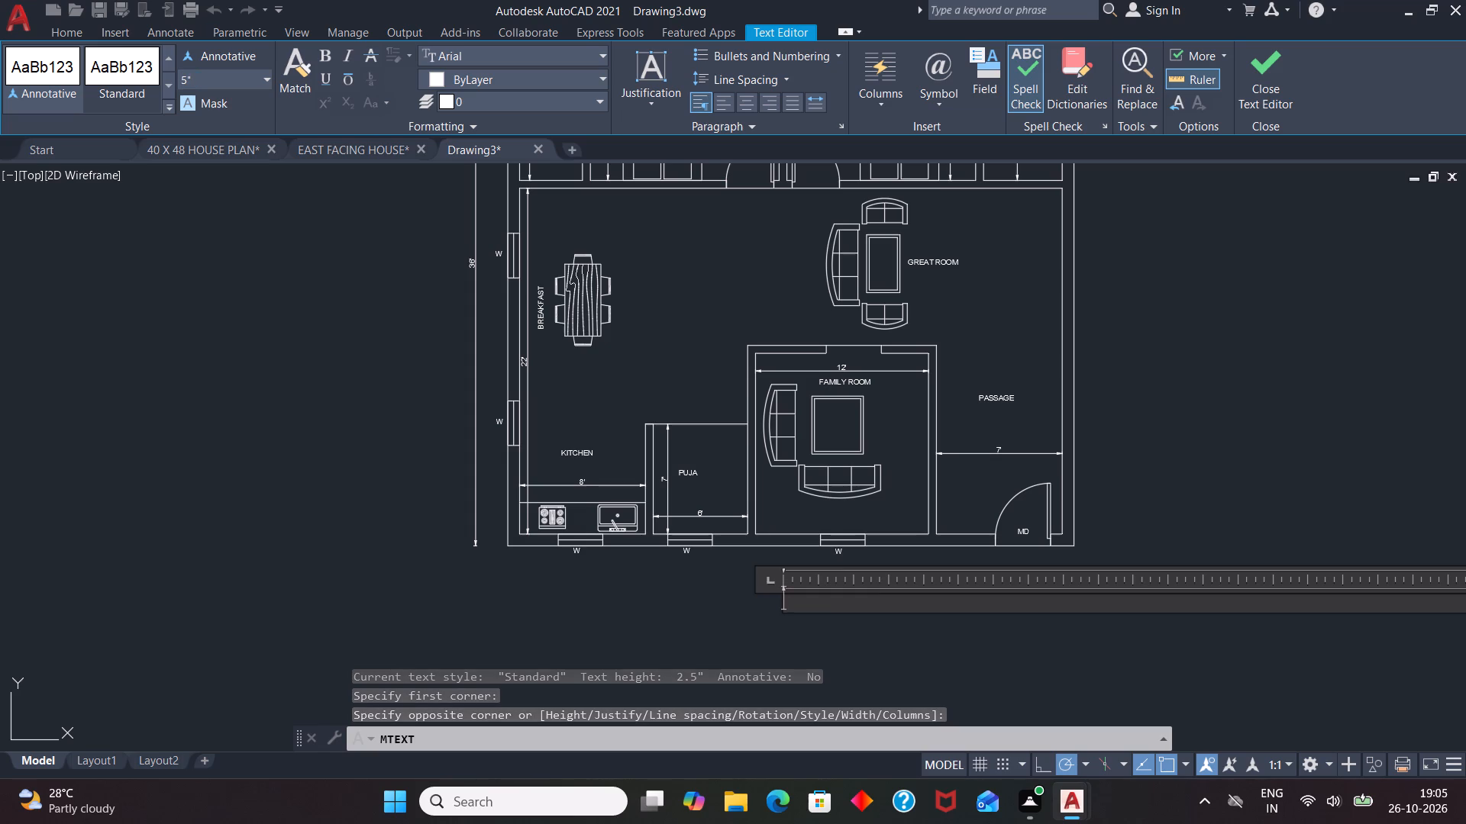
key(g)
key(r)
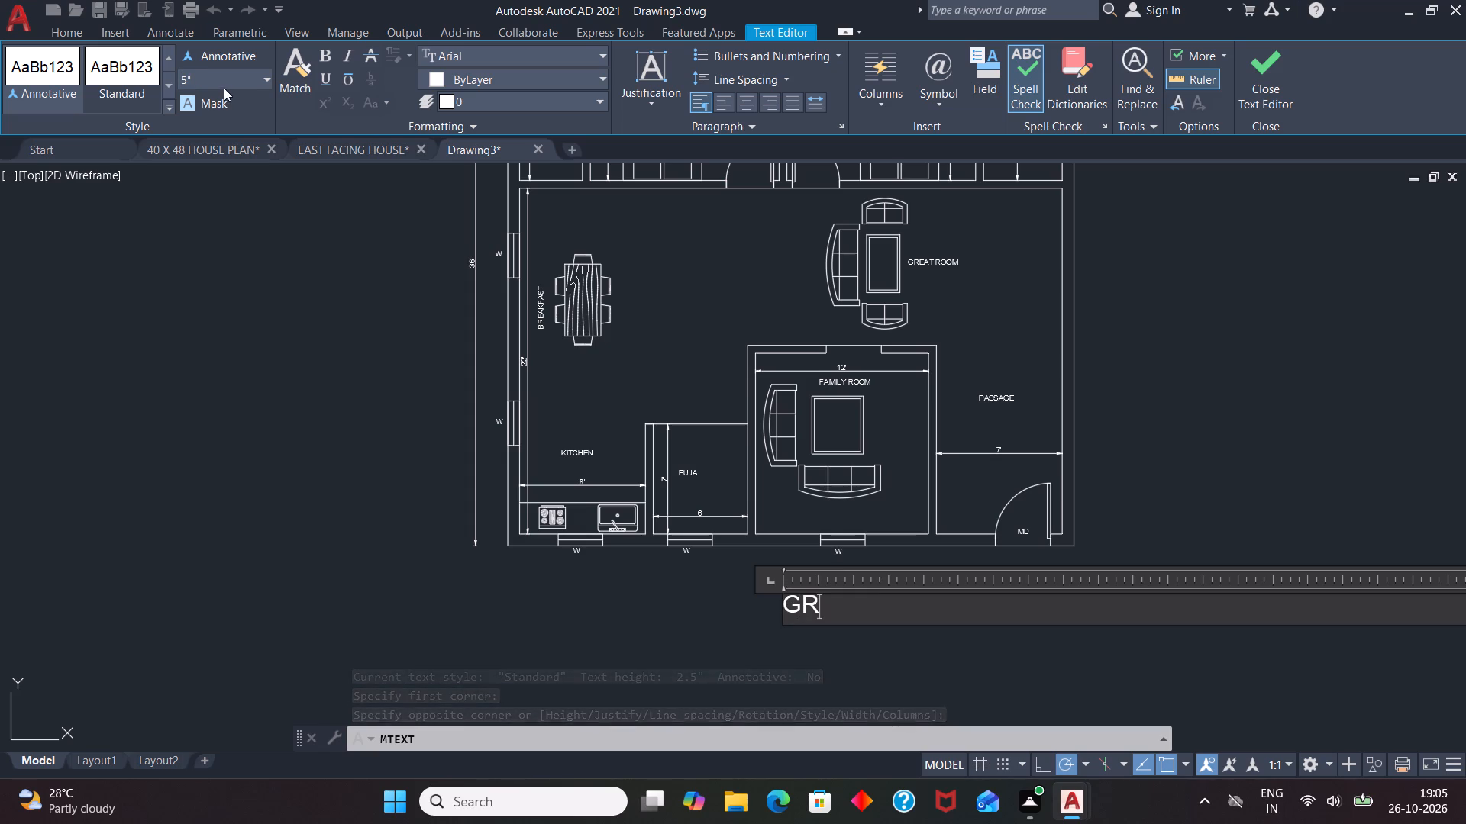
key(BackSpace)
key(BackSpace)
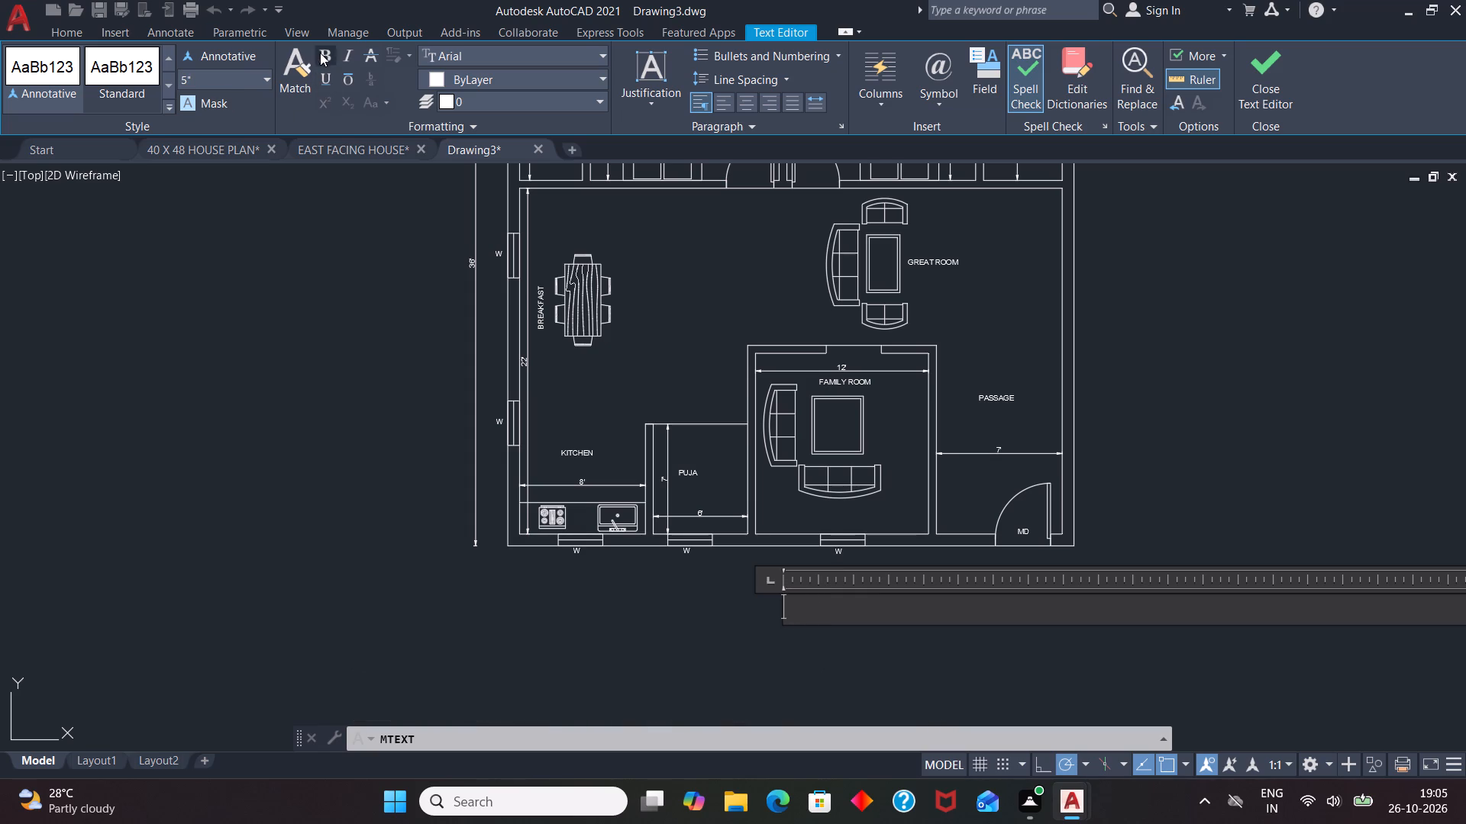
click(321, 51)
click(331, 79)
text(GR)
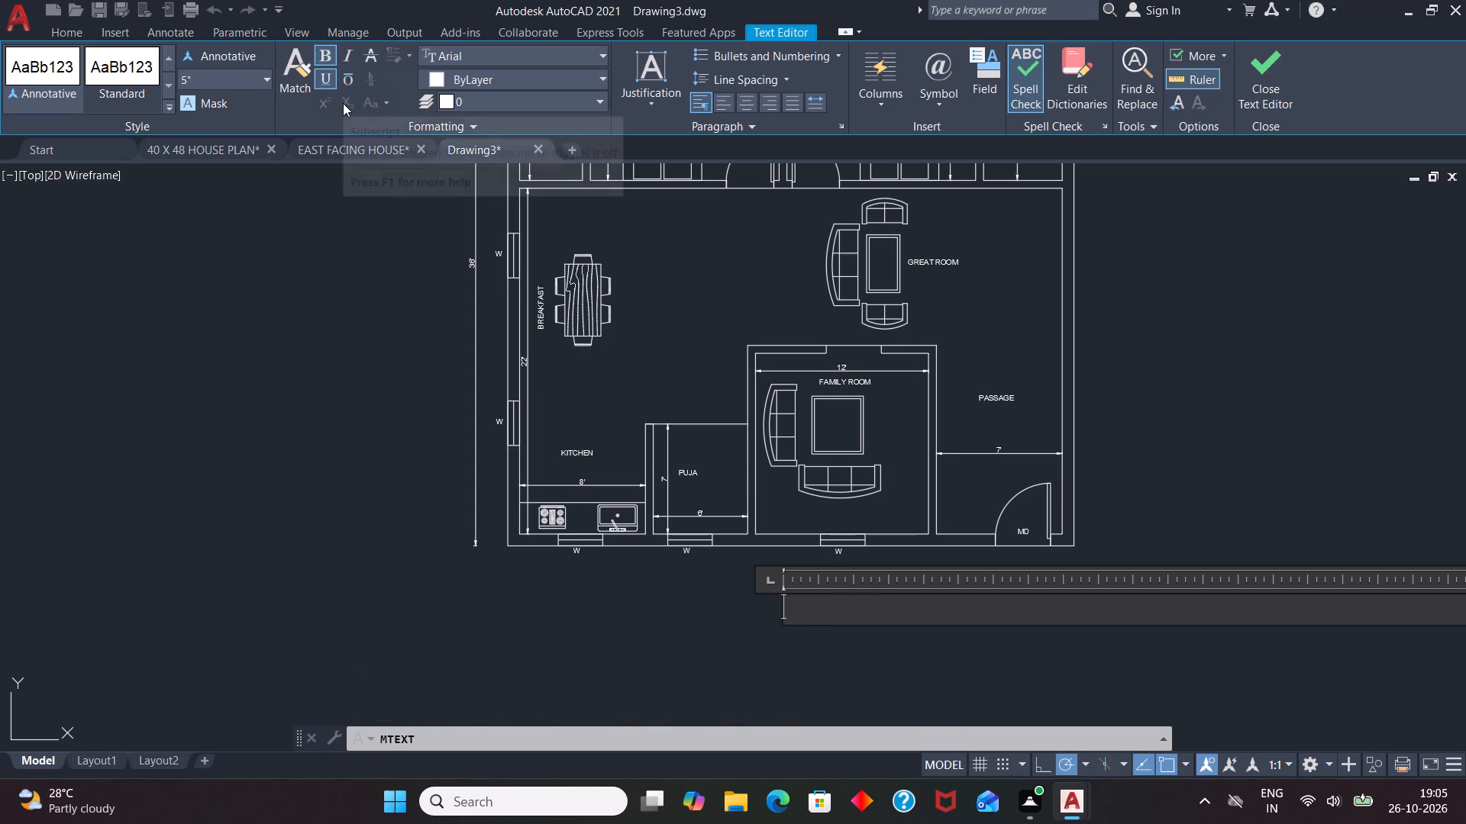
key(Return)
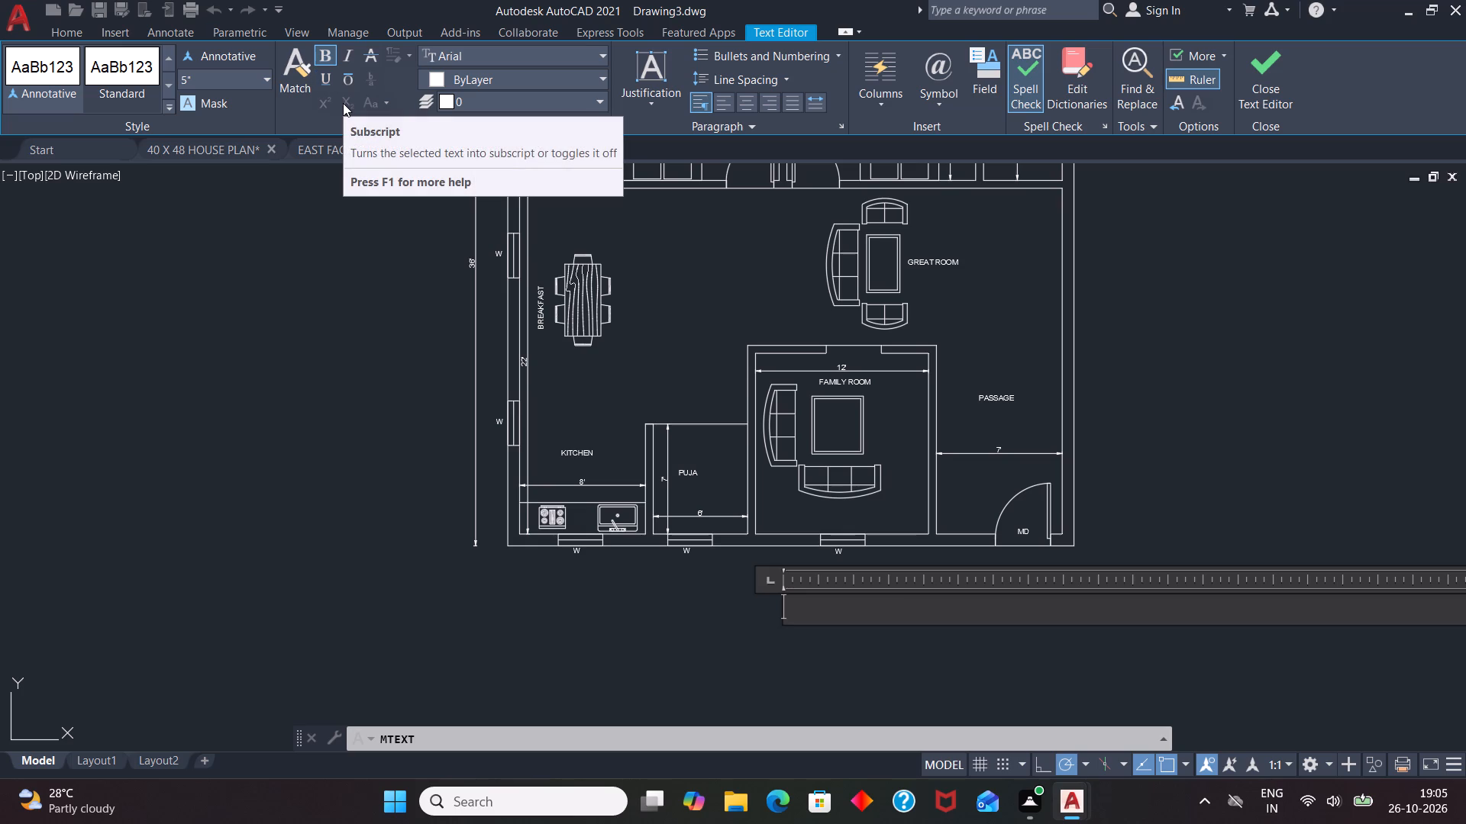
key(g)
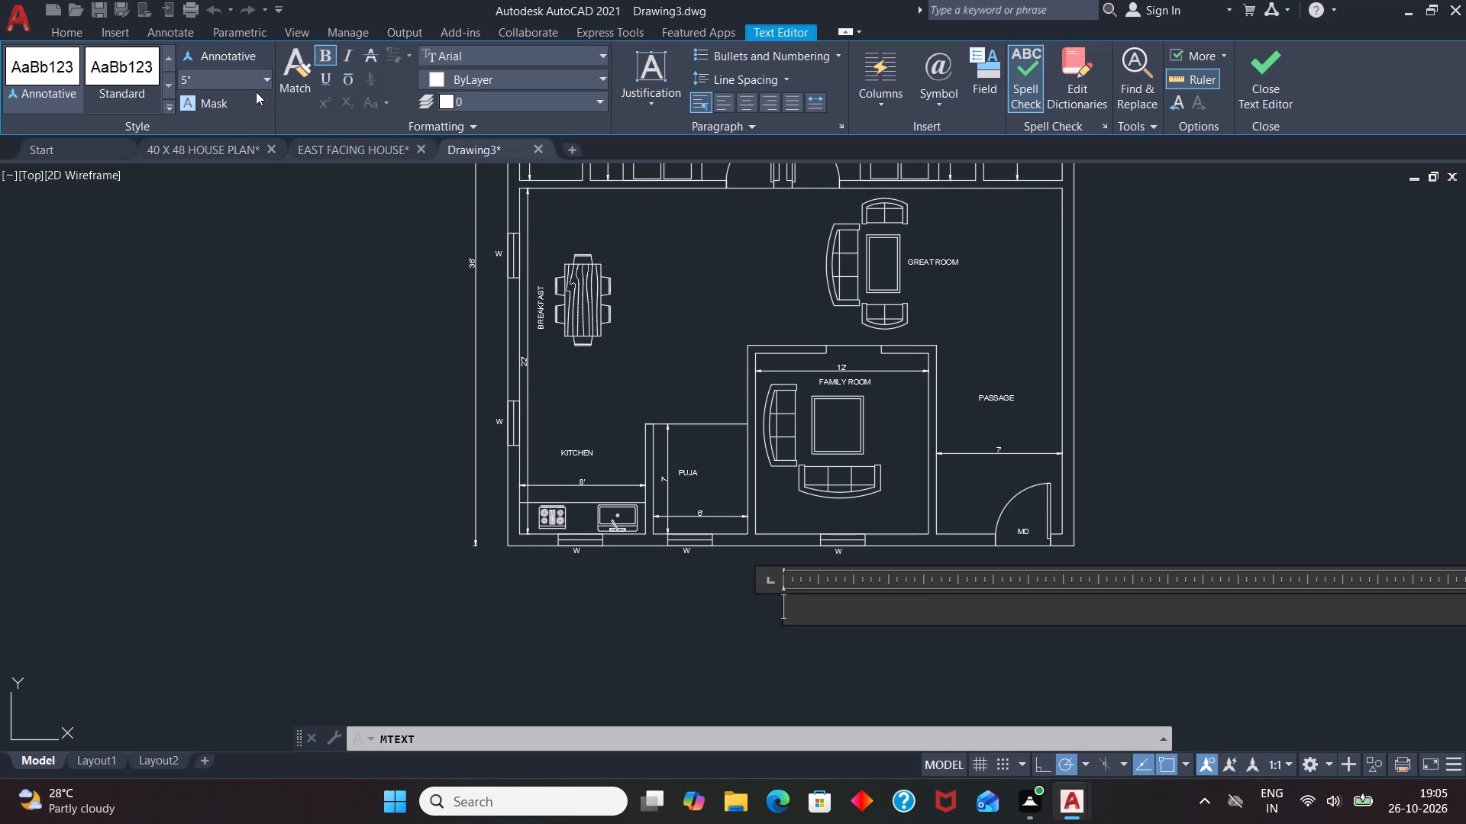
click(325, 73)
key(g)
text(ROUND FLOOR PLA)
key(n)
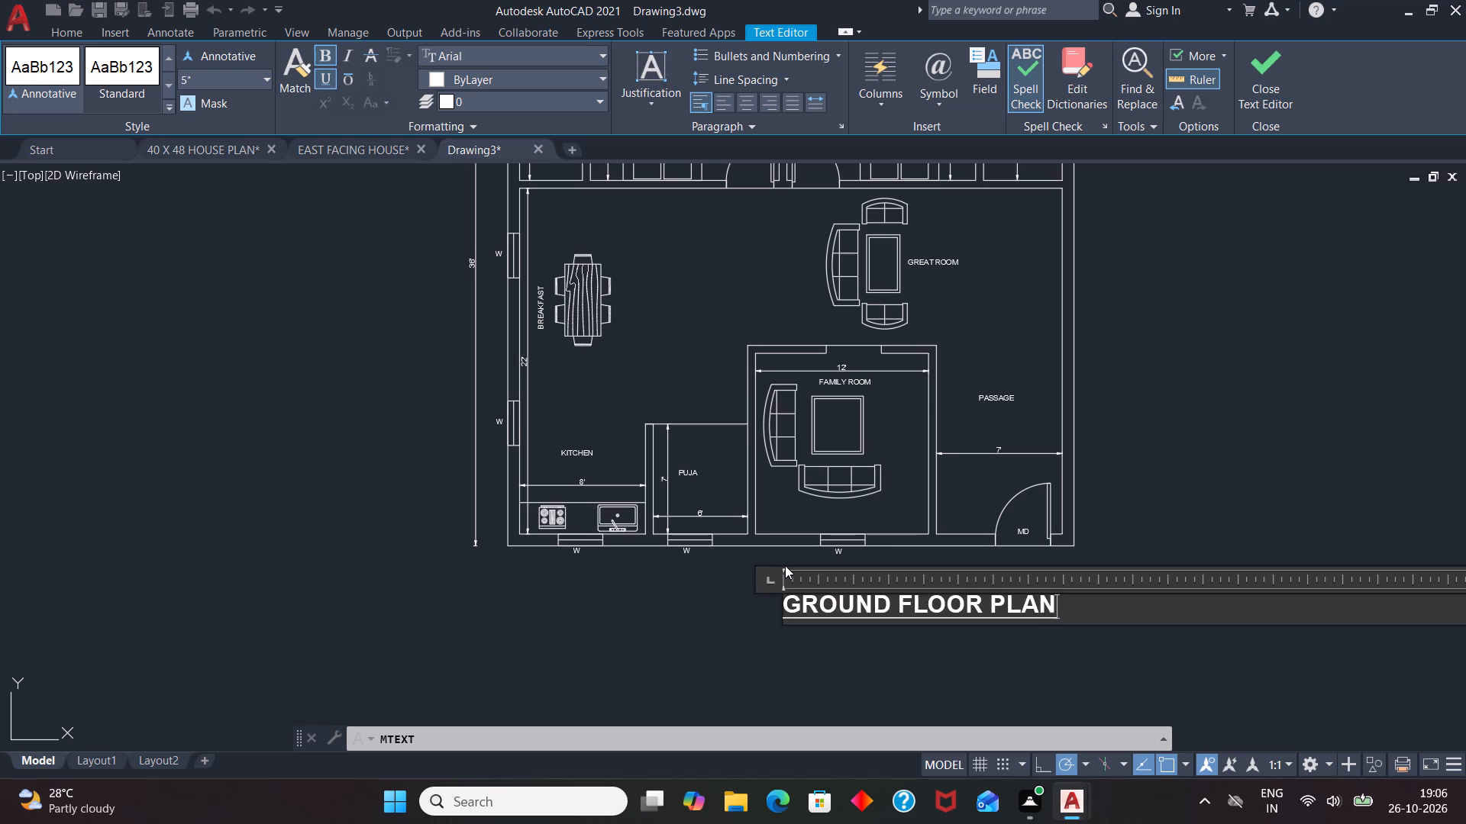
click(993, 658)
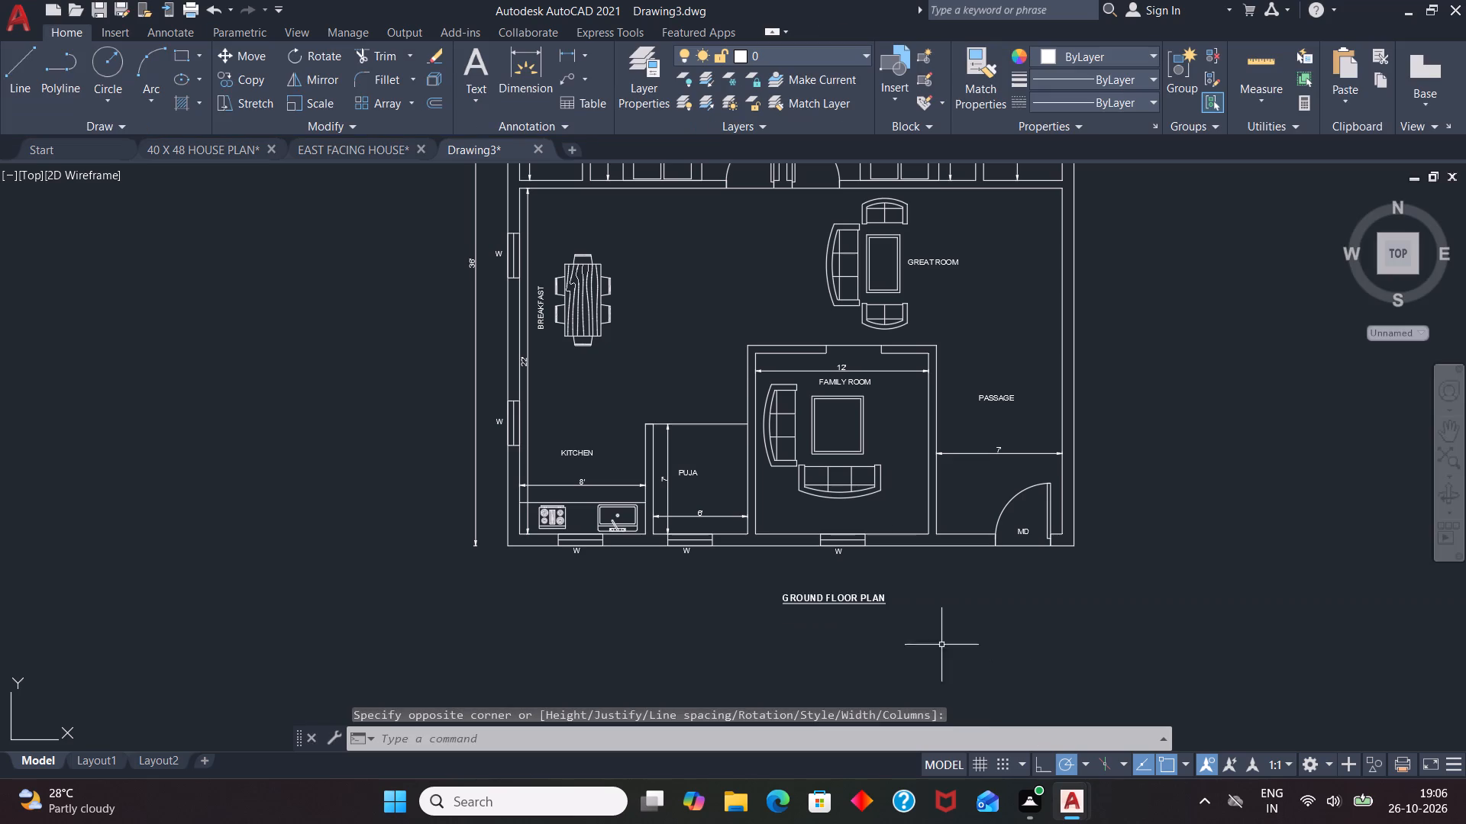
Move the GROUND FLOOR PLAN title to the right, below the bottom wall between the family room window and the main door.
click(834, 598)
scroll(829, 603, up, 2)
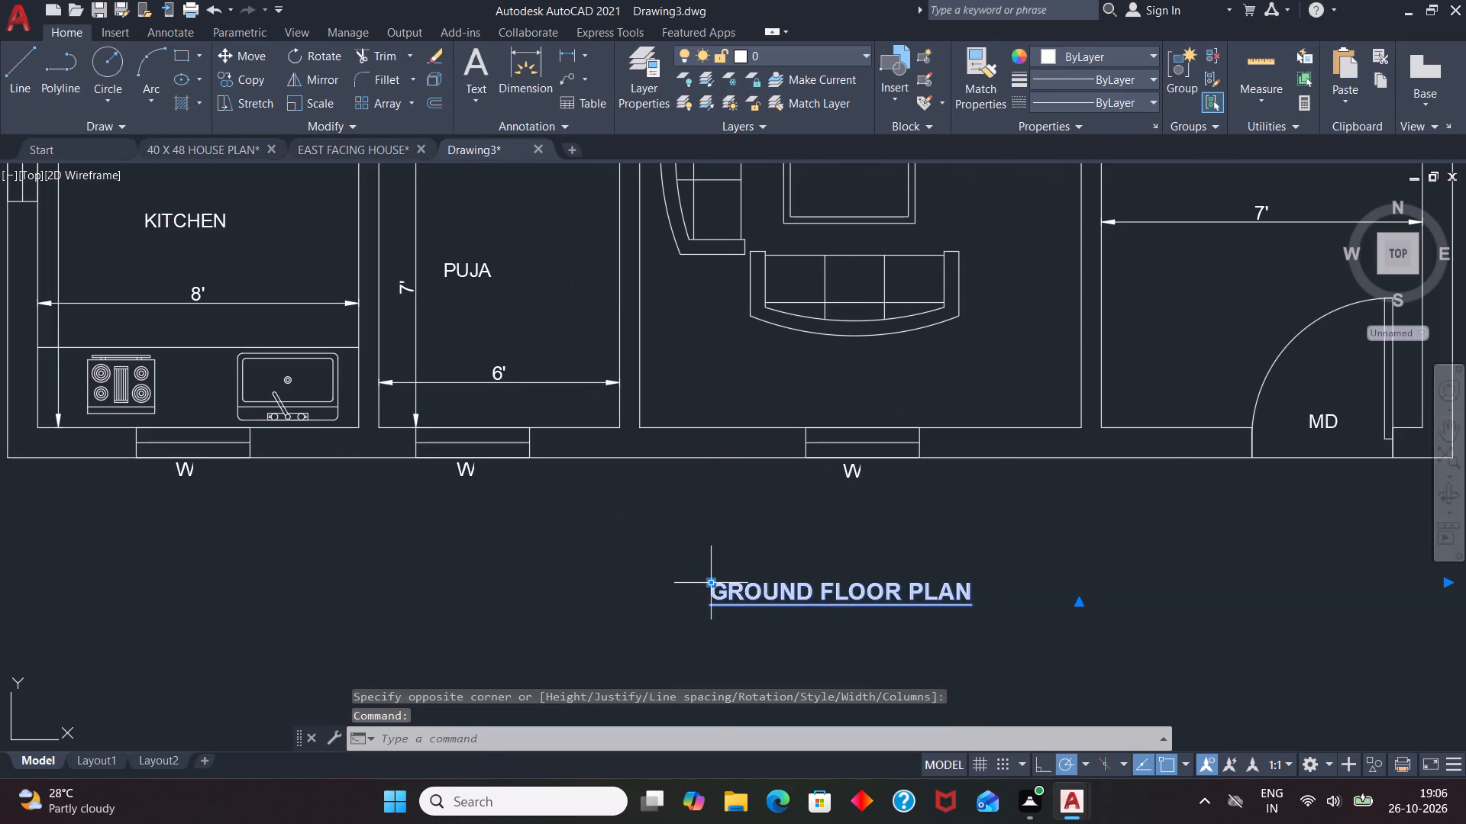
drag(712, 581, 719, 579)
scroll(754, 559, down, 1)
click(922, 572)
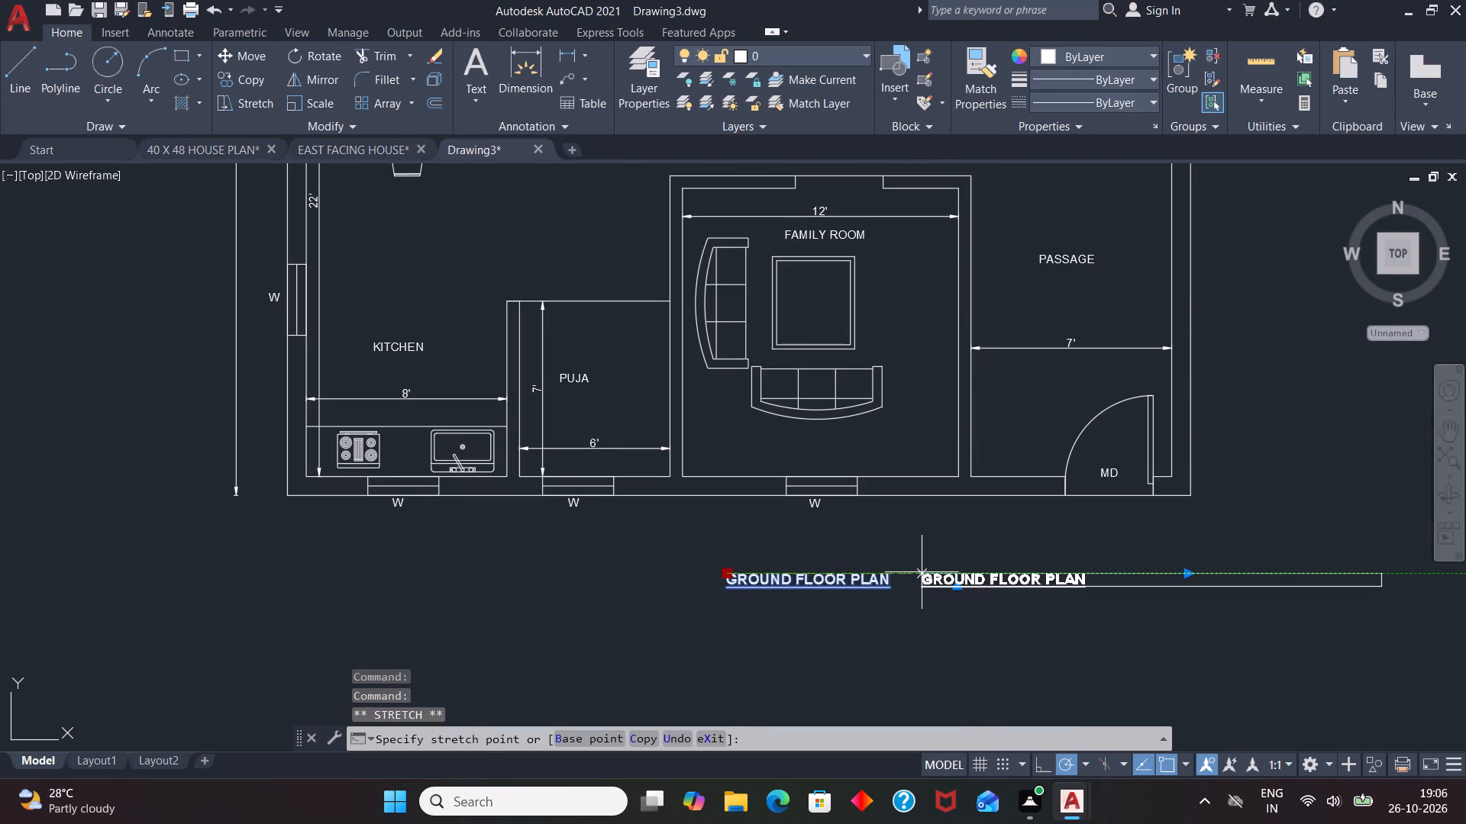
key(Escape)
scroll(925, 556, down, 2)
click(939, 569)
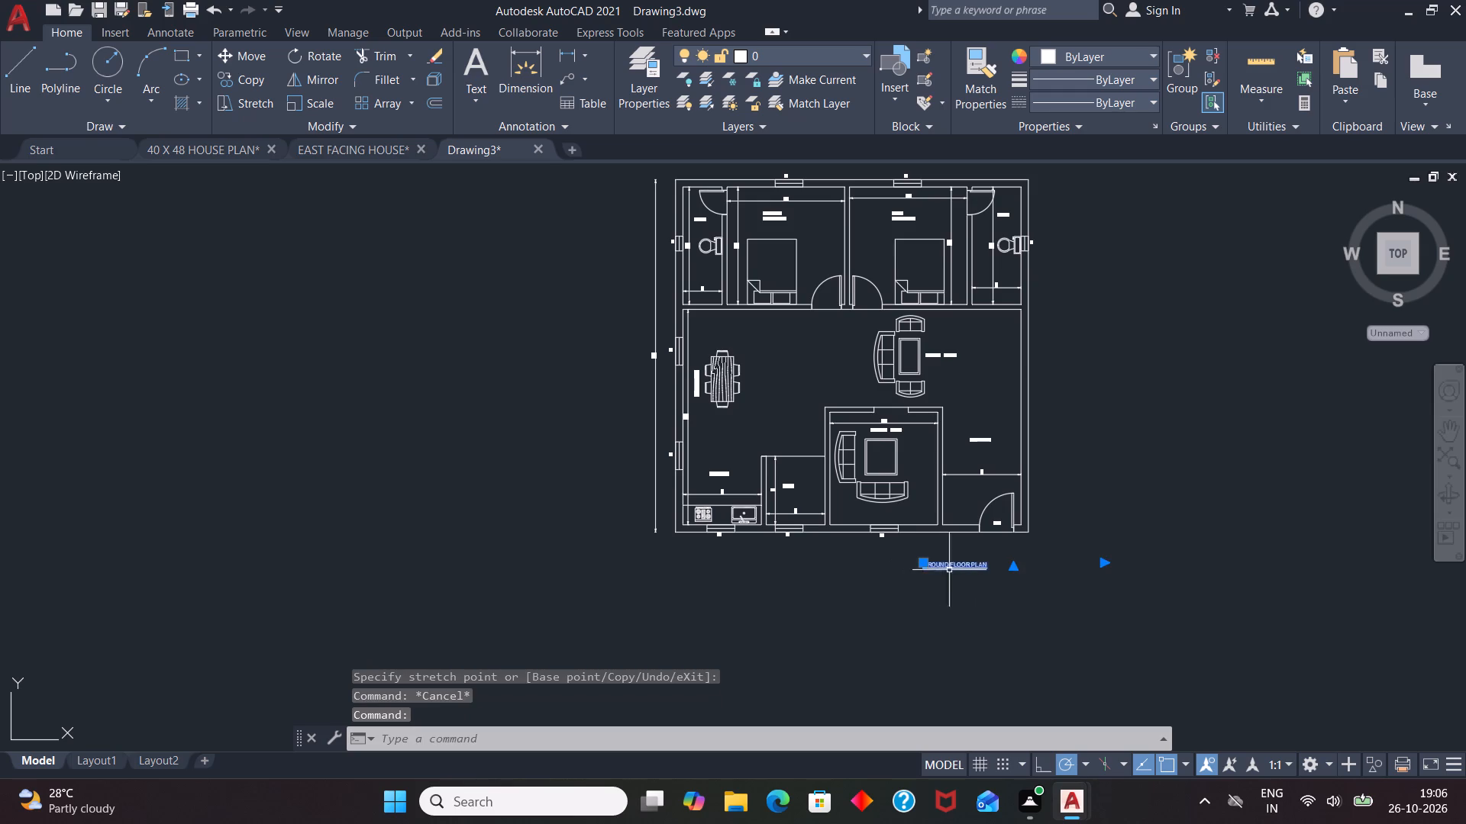
scroll(977, 571, up, 3)
drag(754, 541, 761, 540)
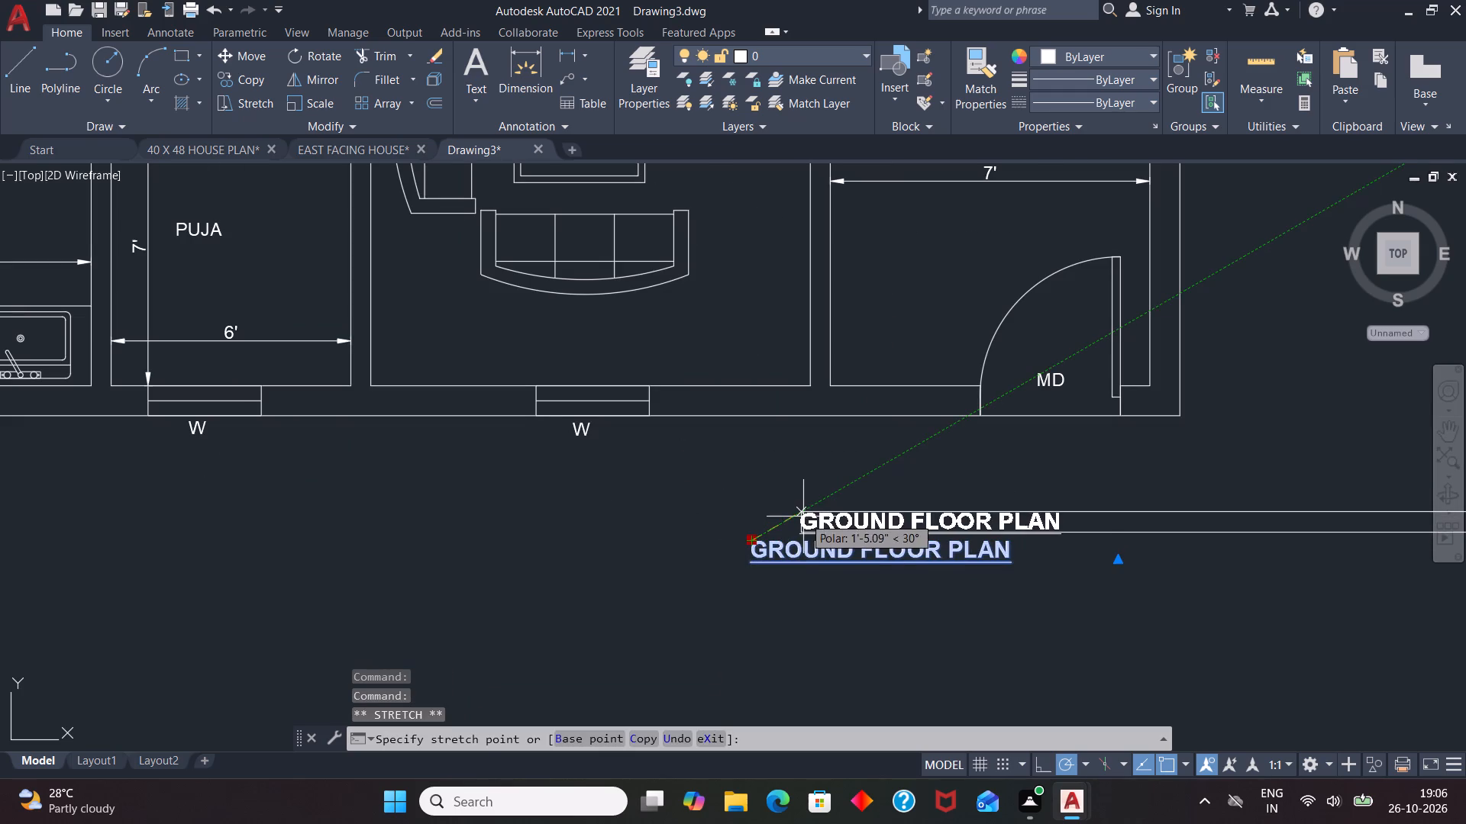
click(809, 517)
key(Escape)
scroll(949, 604, down, 3)
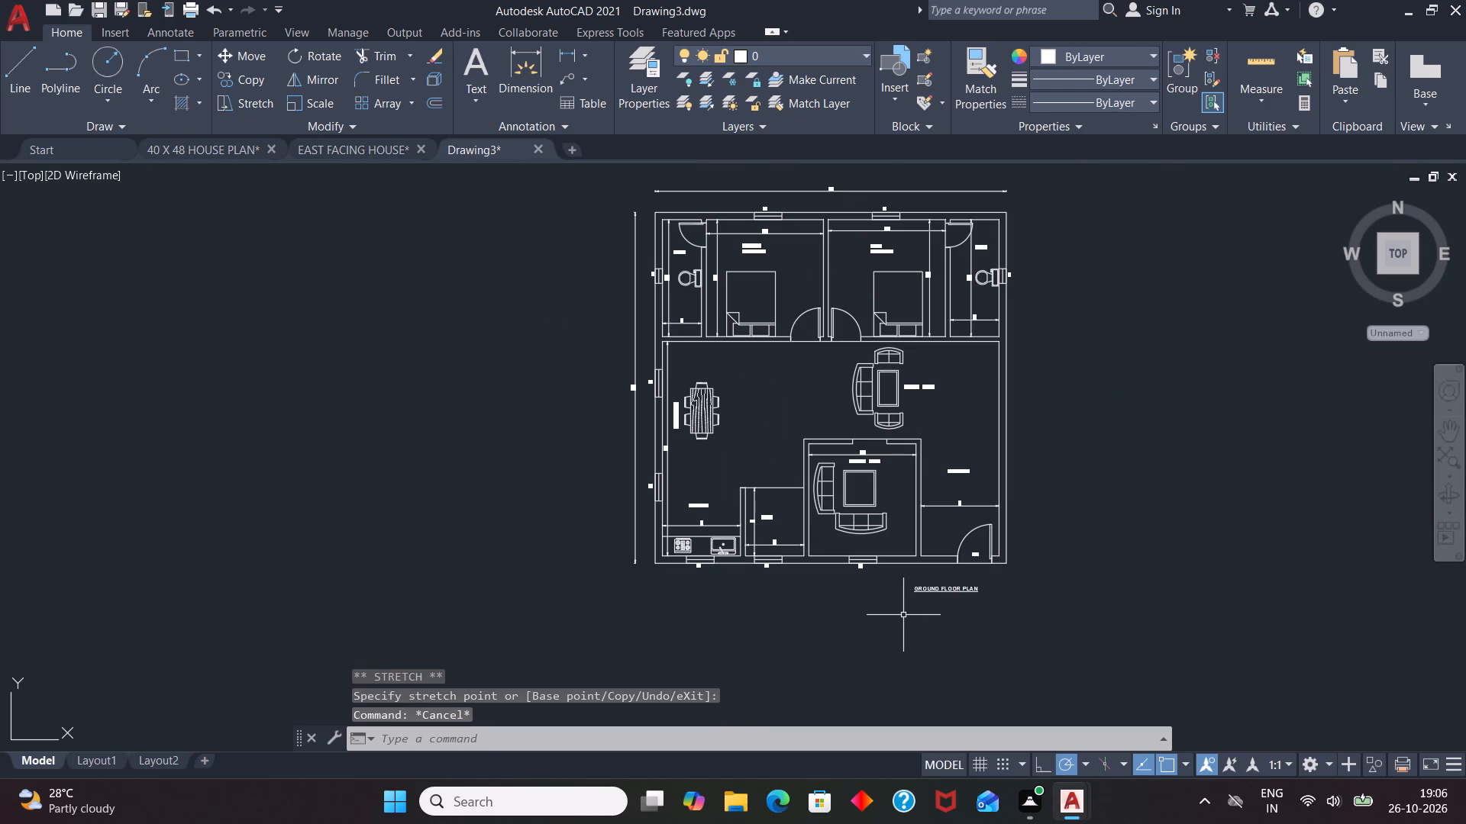
scroll(935, 584, up, 3)
click(938, 600)
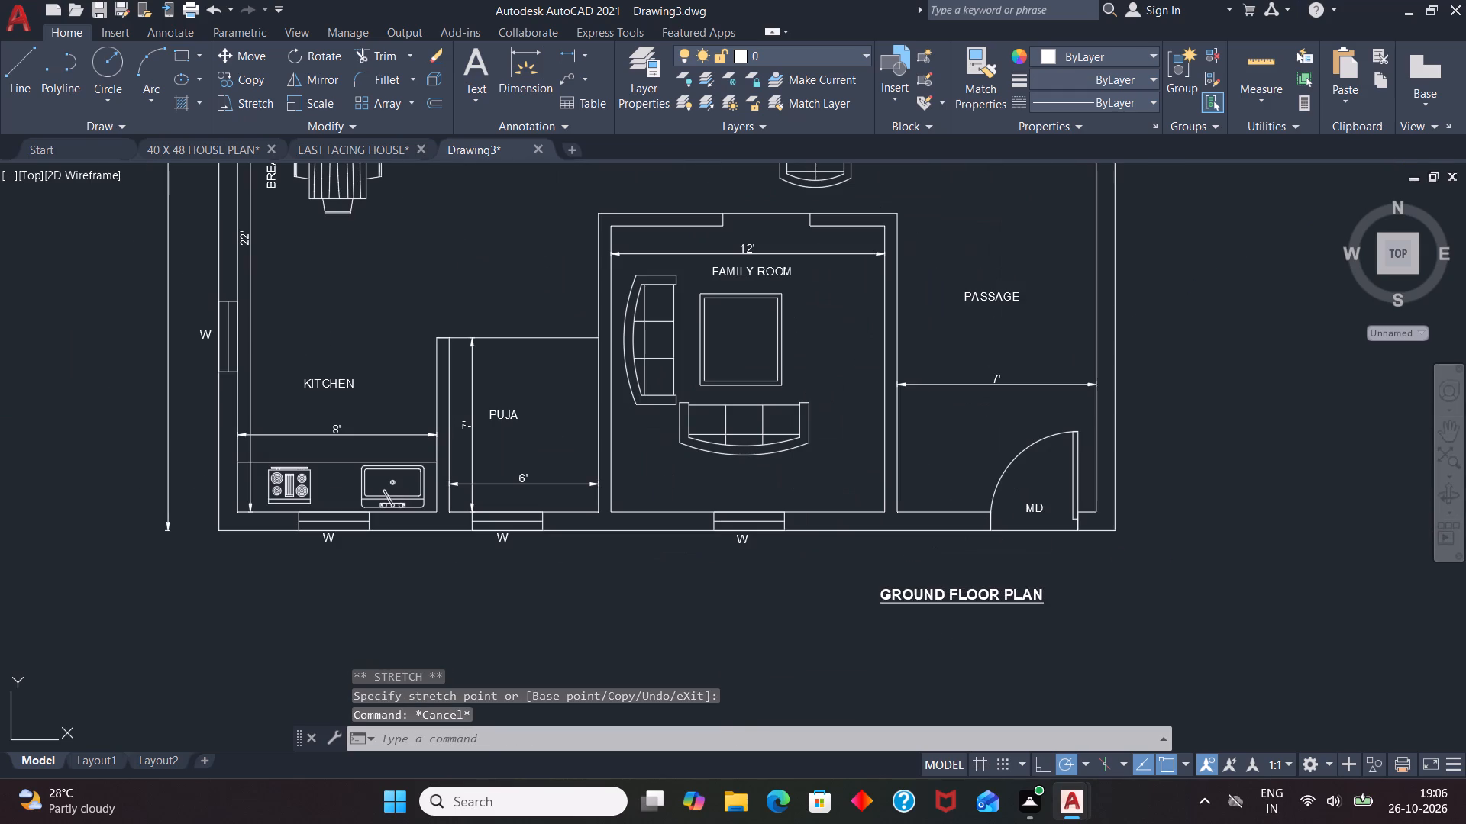
click(882, 592)
click(862, 591)
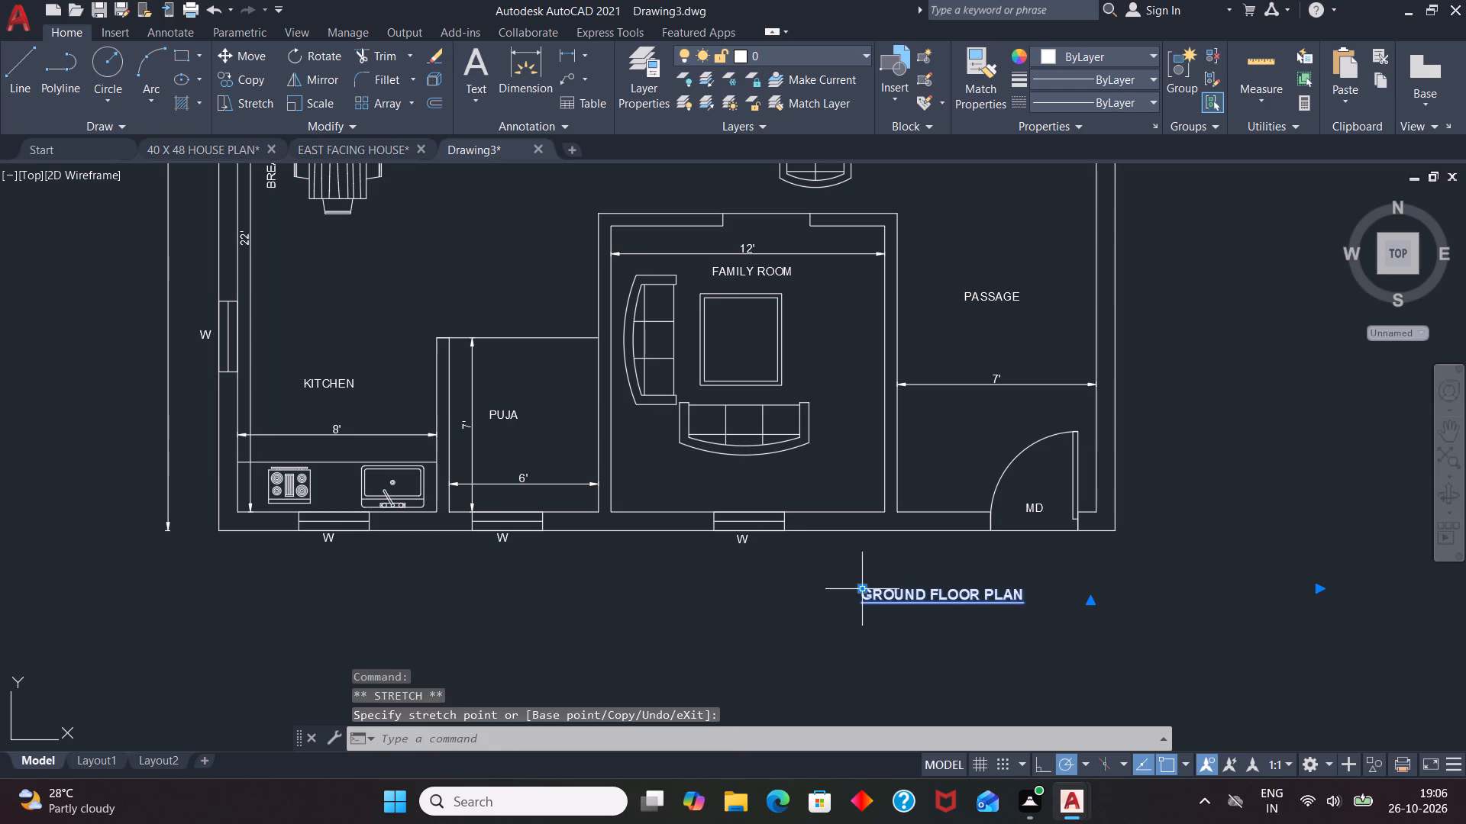
key(Escape)
Hatch the outer wall around the plan's top-left corner, by the master bath and bedroom, using the Solid pattern.
scroll(988, 613, down, 1)
scroll(1095, 599, down, 2)
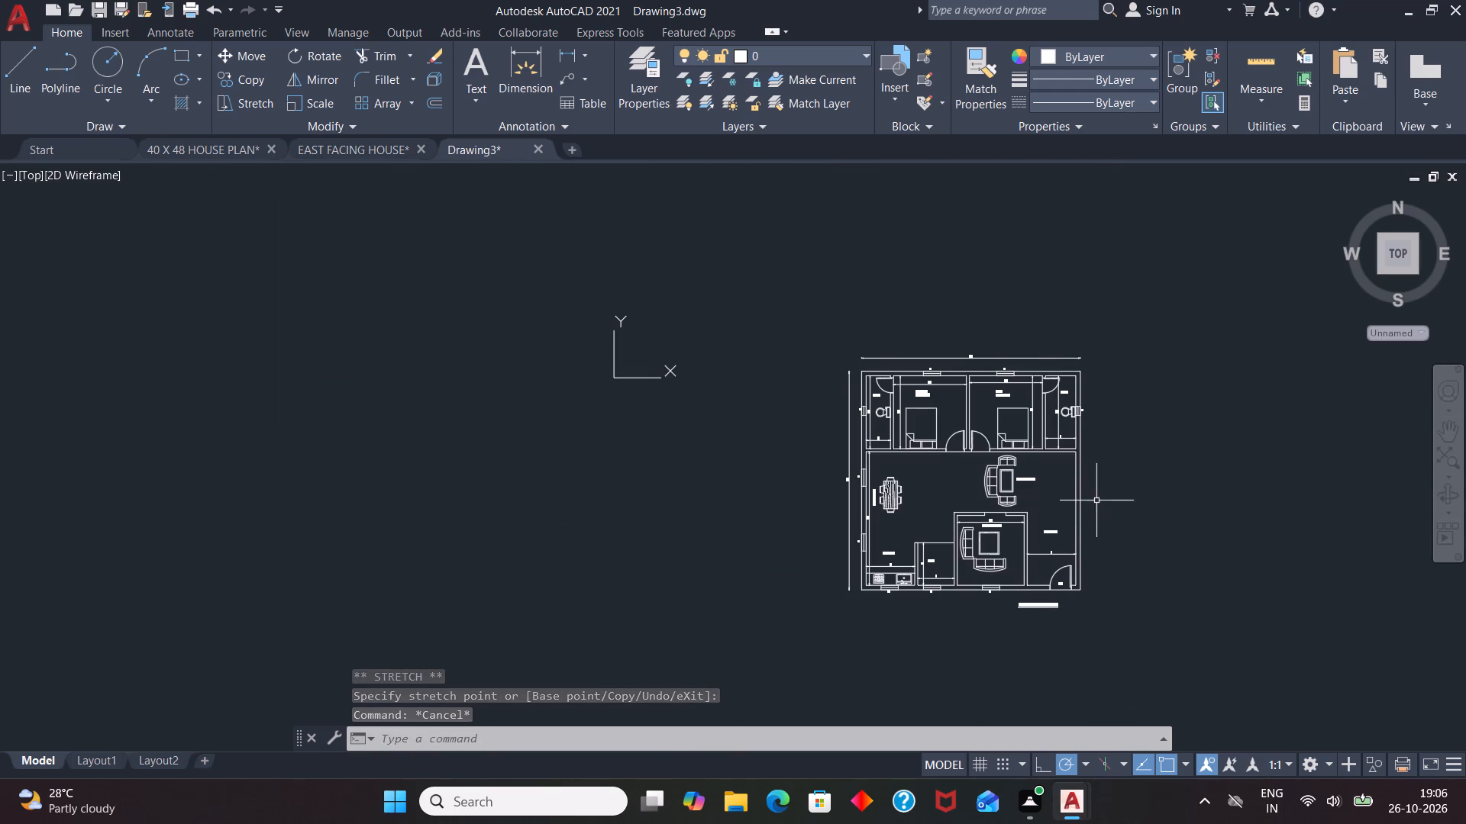
scroll(1093, 500, up, 3)
scroll(1013, 529, down, 2)
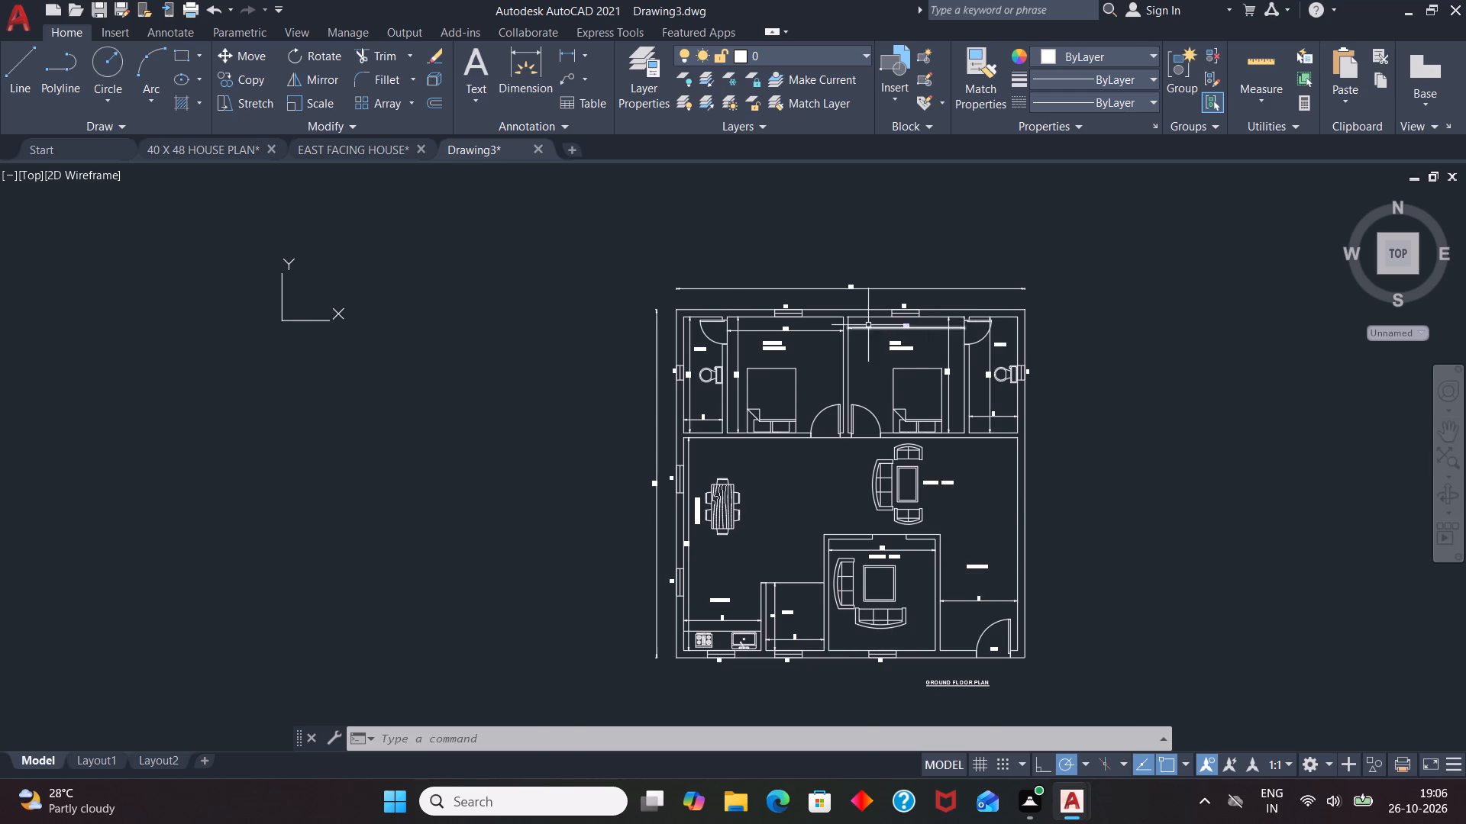
scroll(857, 329, up, 1)
scroll(578, 404, down, 1)
key(h)
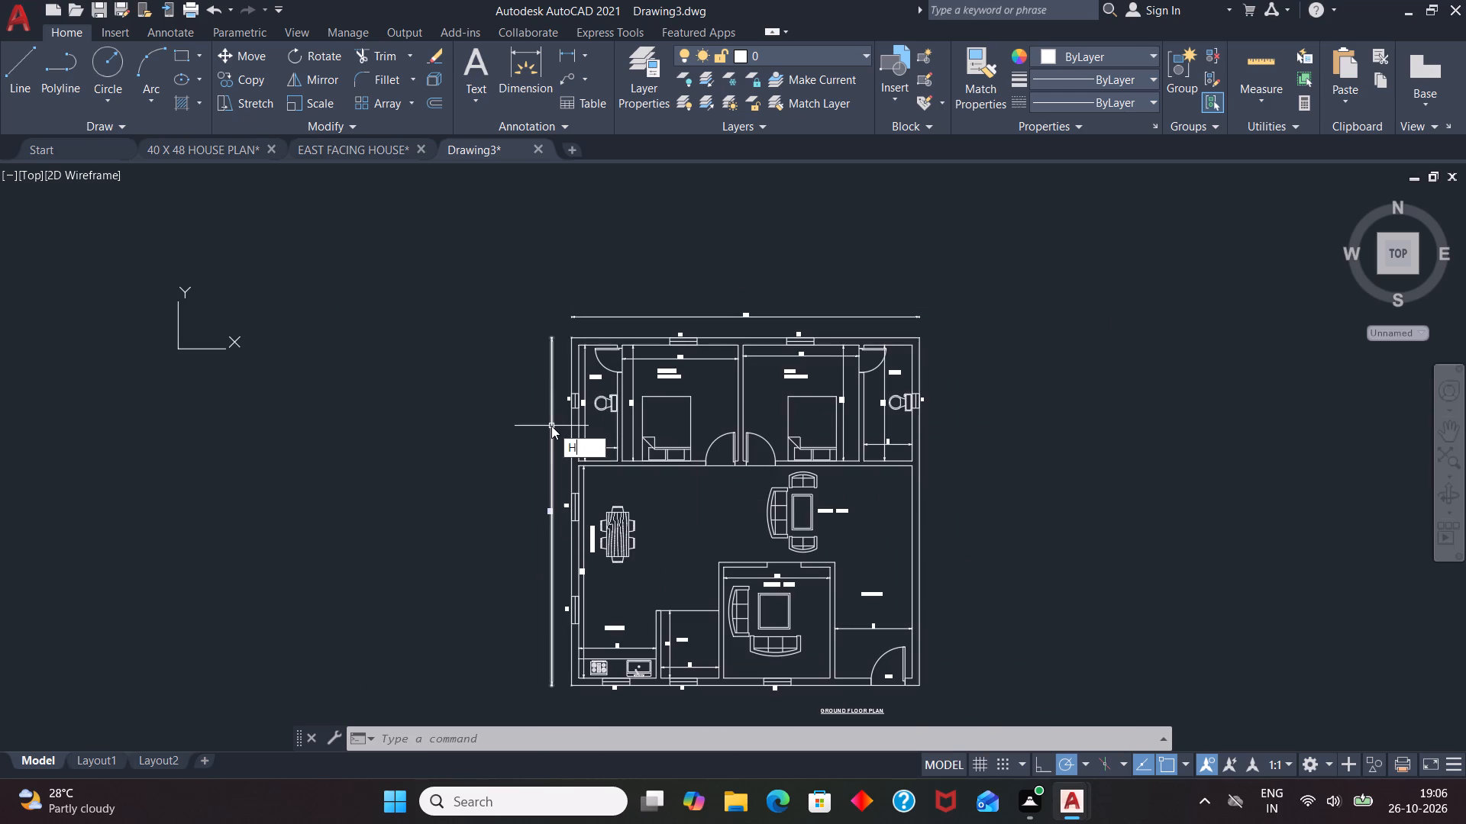
key(Return)
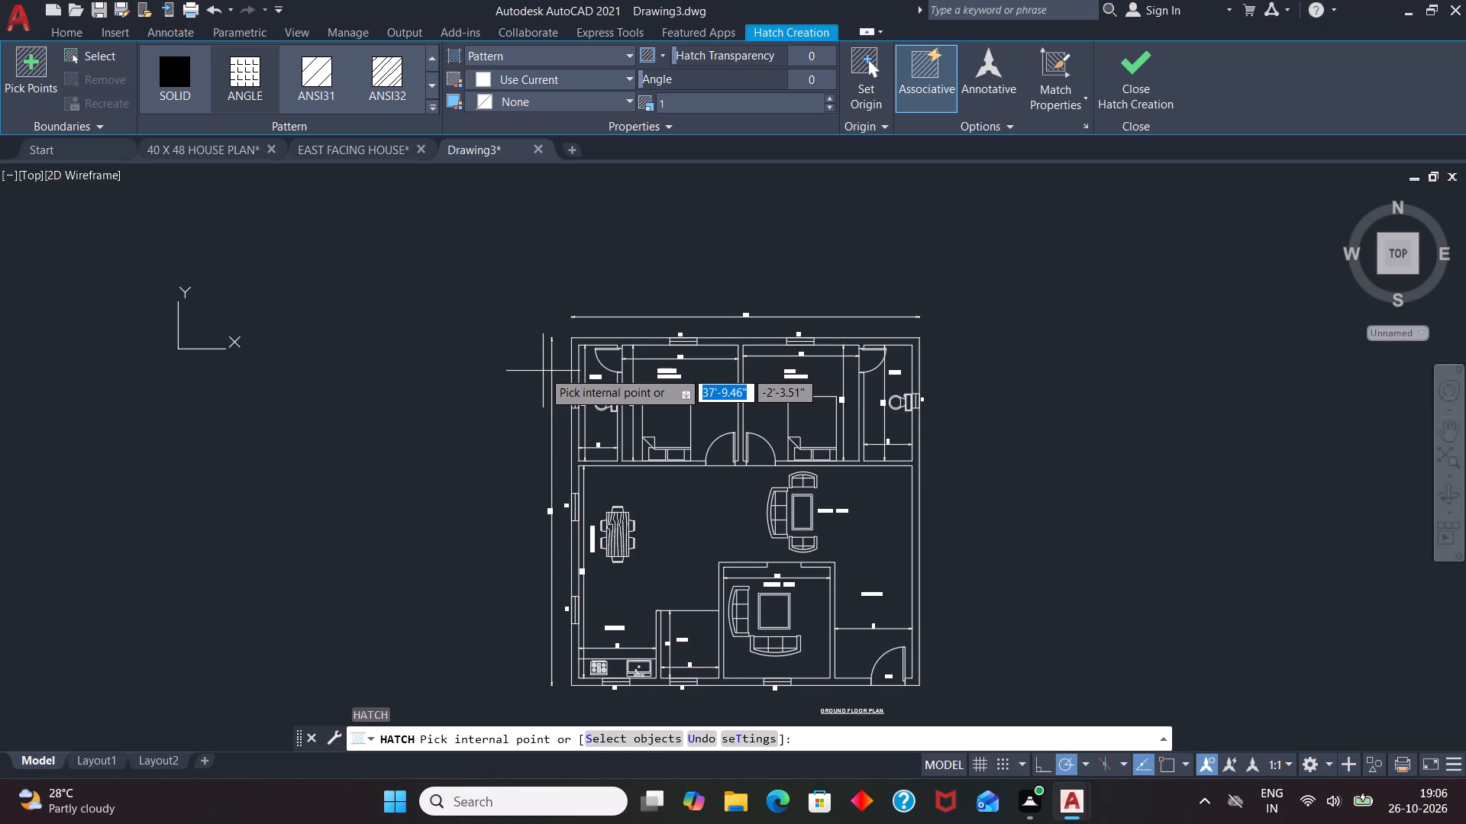
scroll(592, 339, up, 3)
click(590, 346)
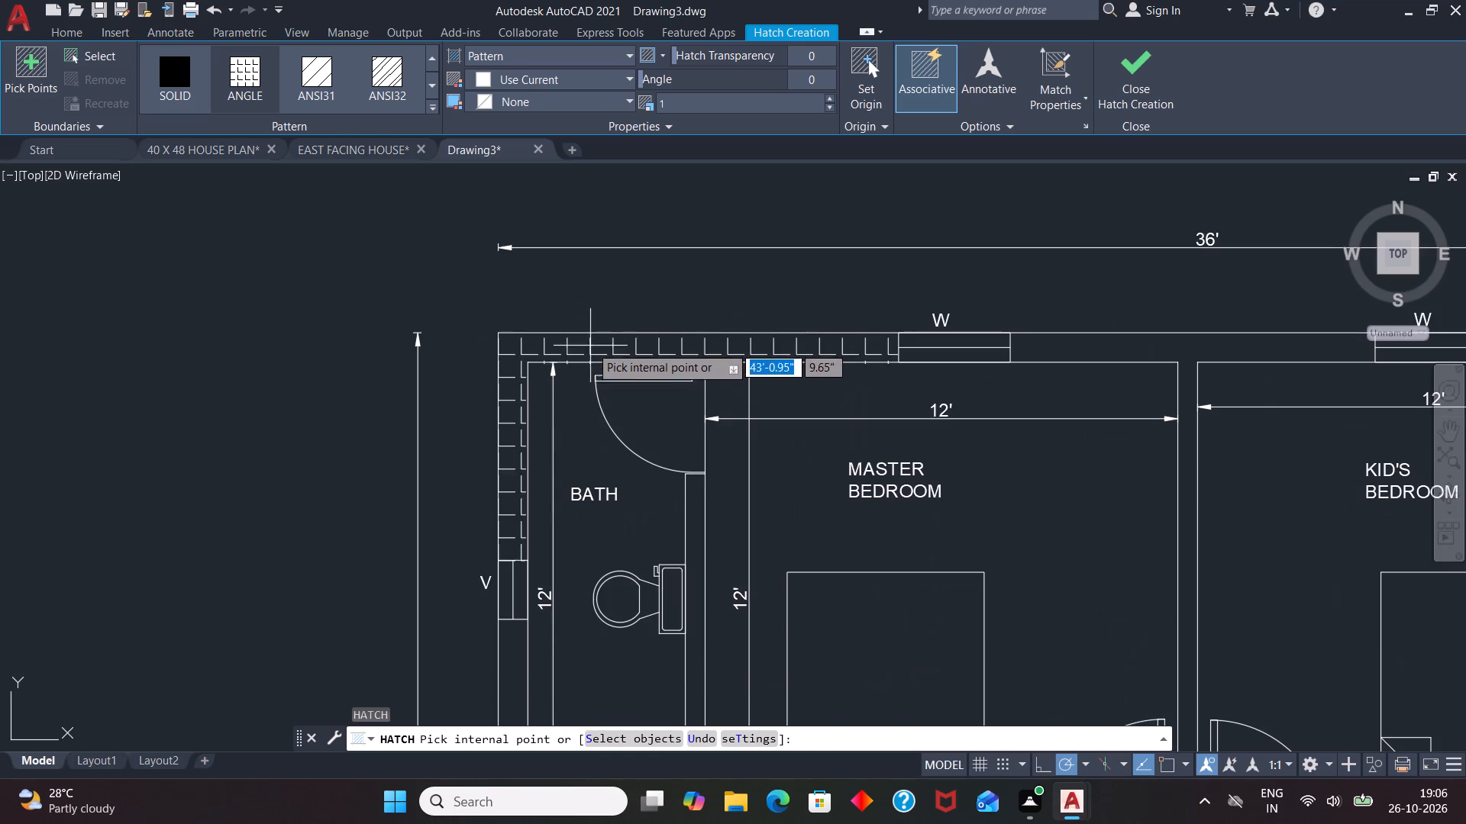
click(519, 55)
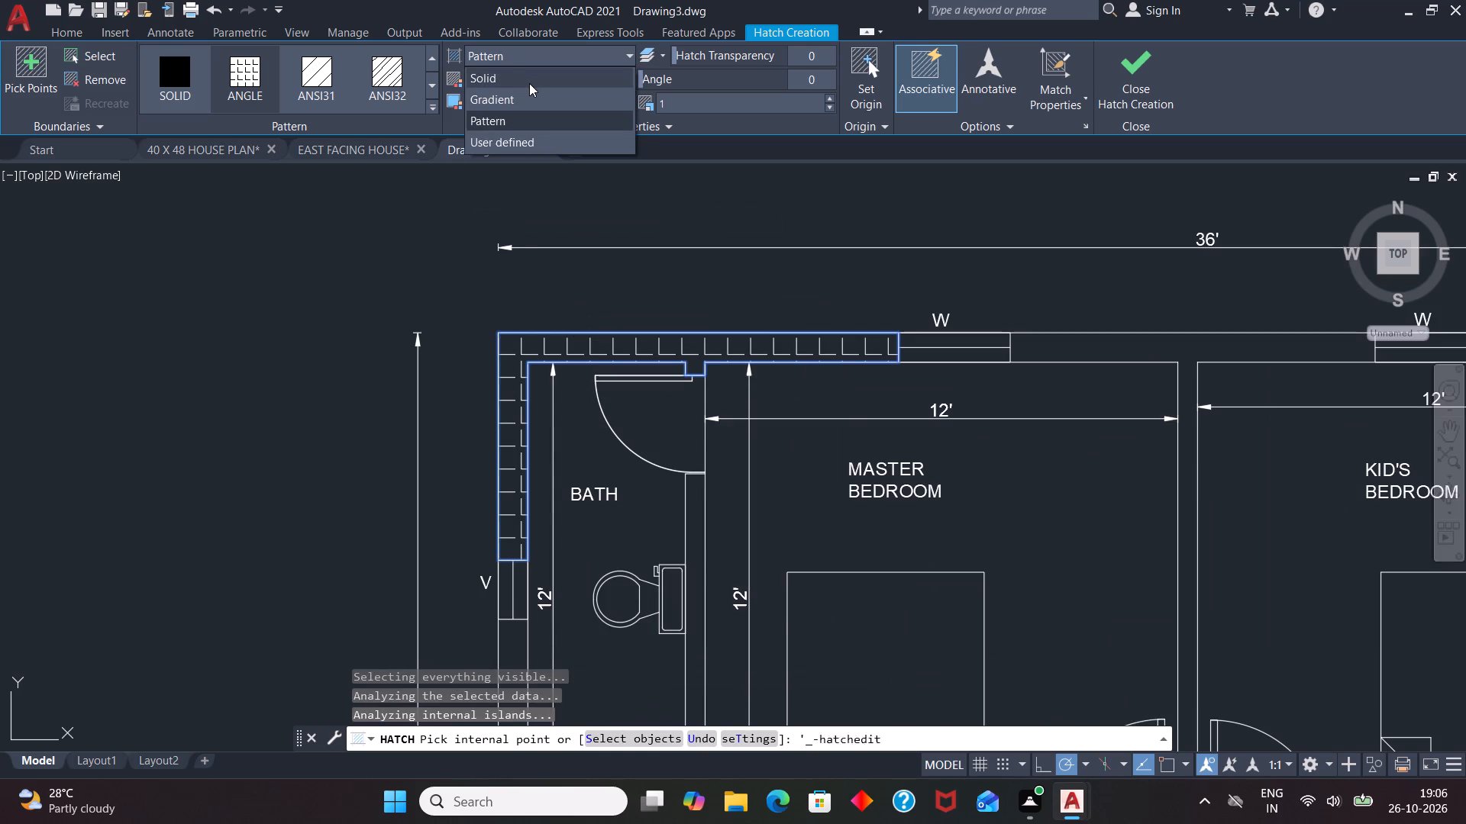
click(529, 83)
Extend the solid hatch to the remaining outer walls and partitions around the two bedrooms and both baths.
scroll(505, 144, down, 2)
scroll(554, 220, down, 2)
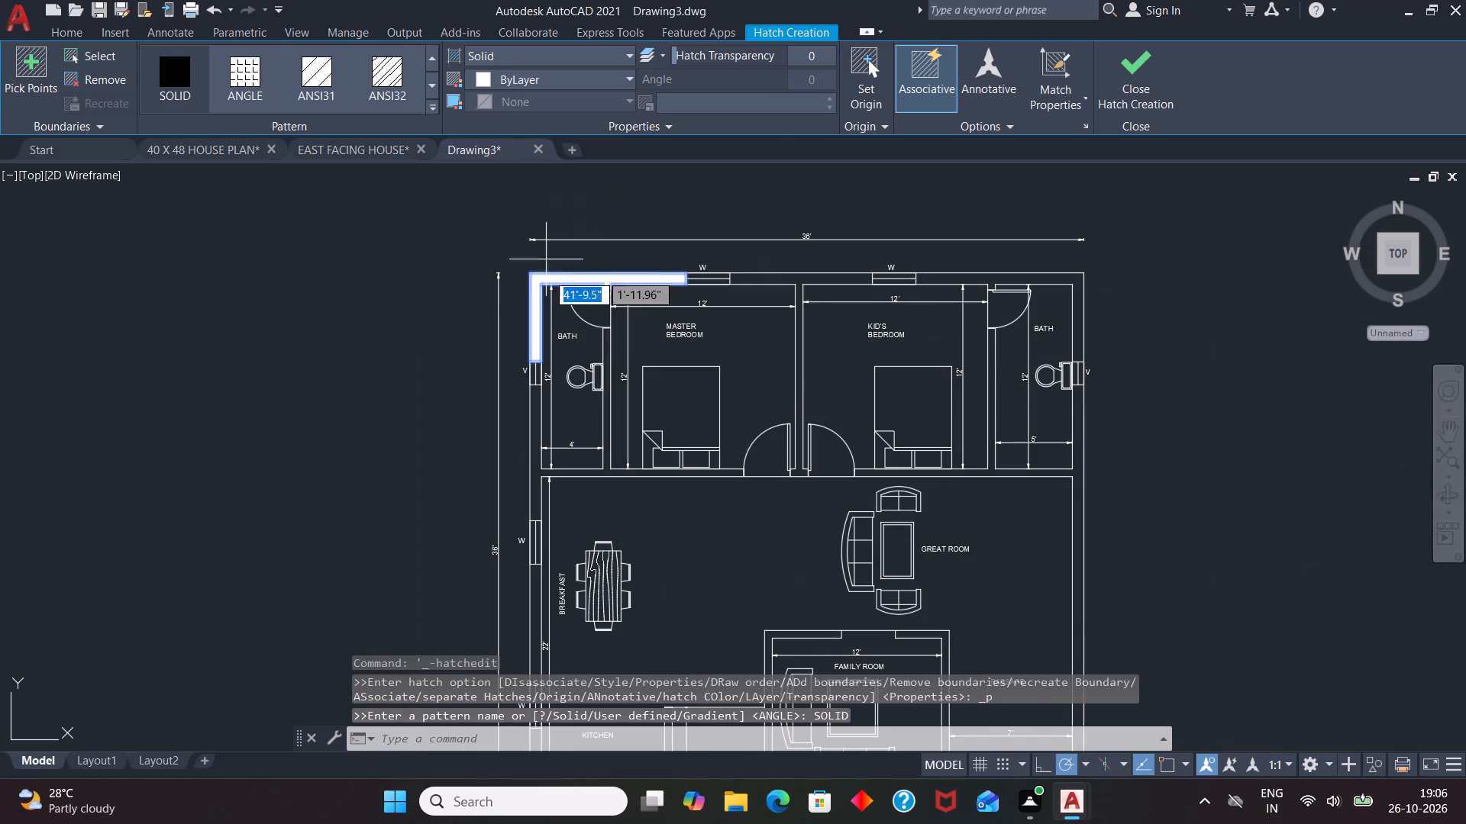
scroll(786, 260, up, 2)
click(798, 310)
scroll(504, 280, down, 2)
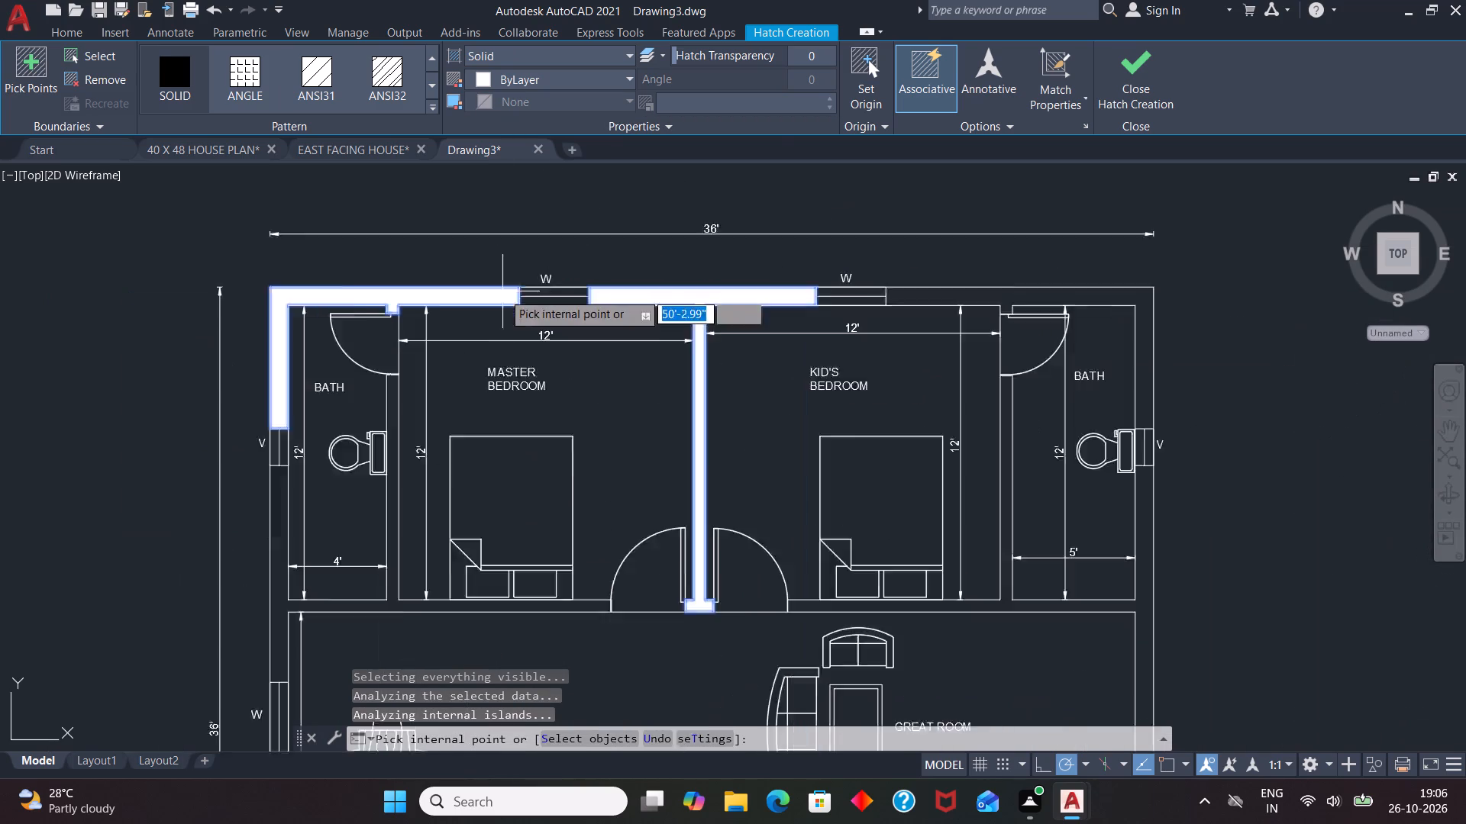
scroll(801, 294, up, 2)
click(801, 295)
scroll(767, 281, down, 2)
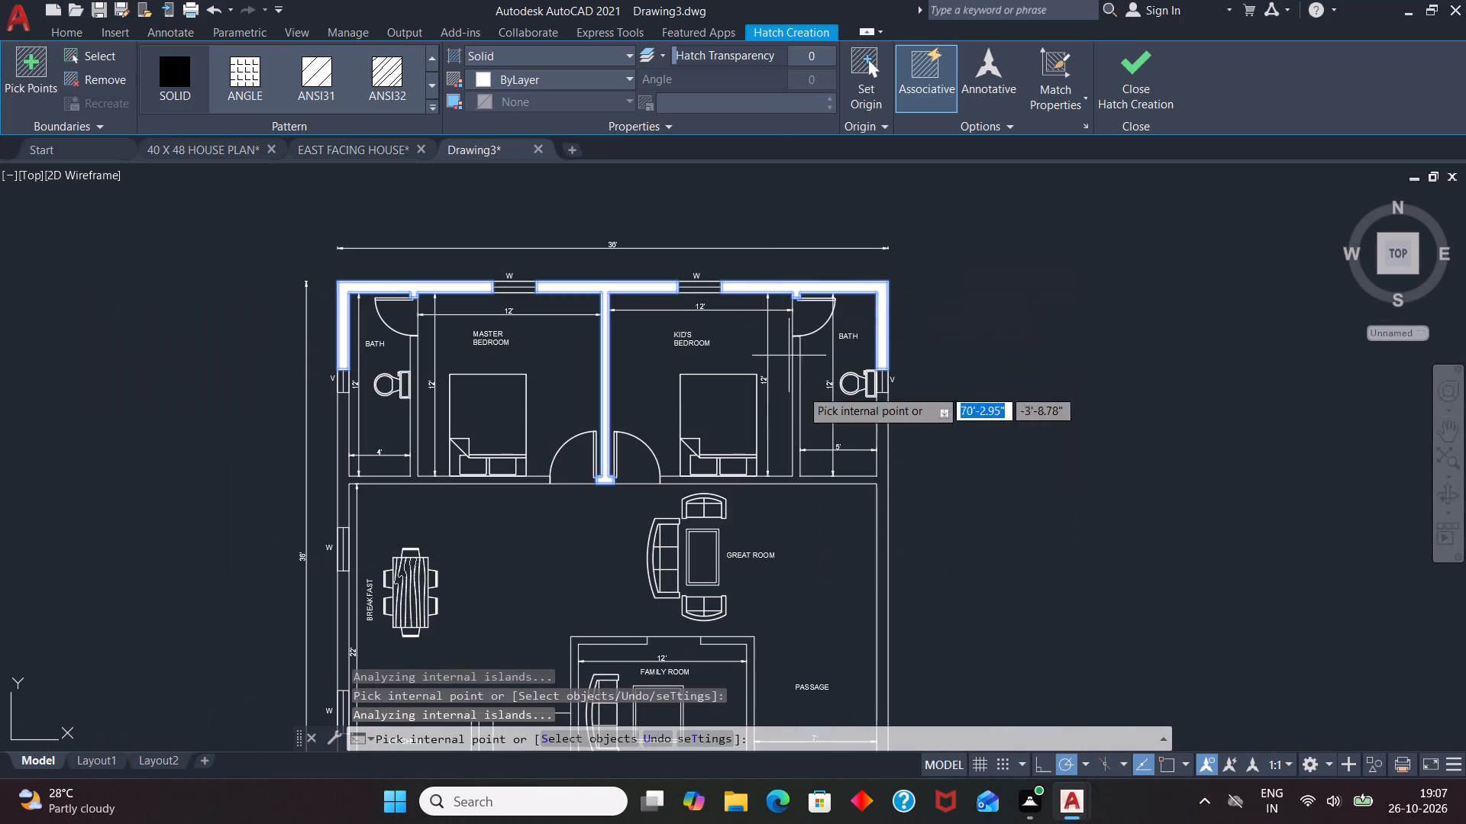
click(881, 480)
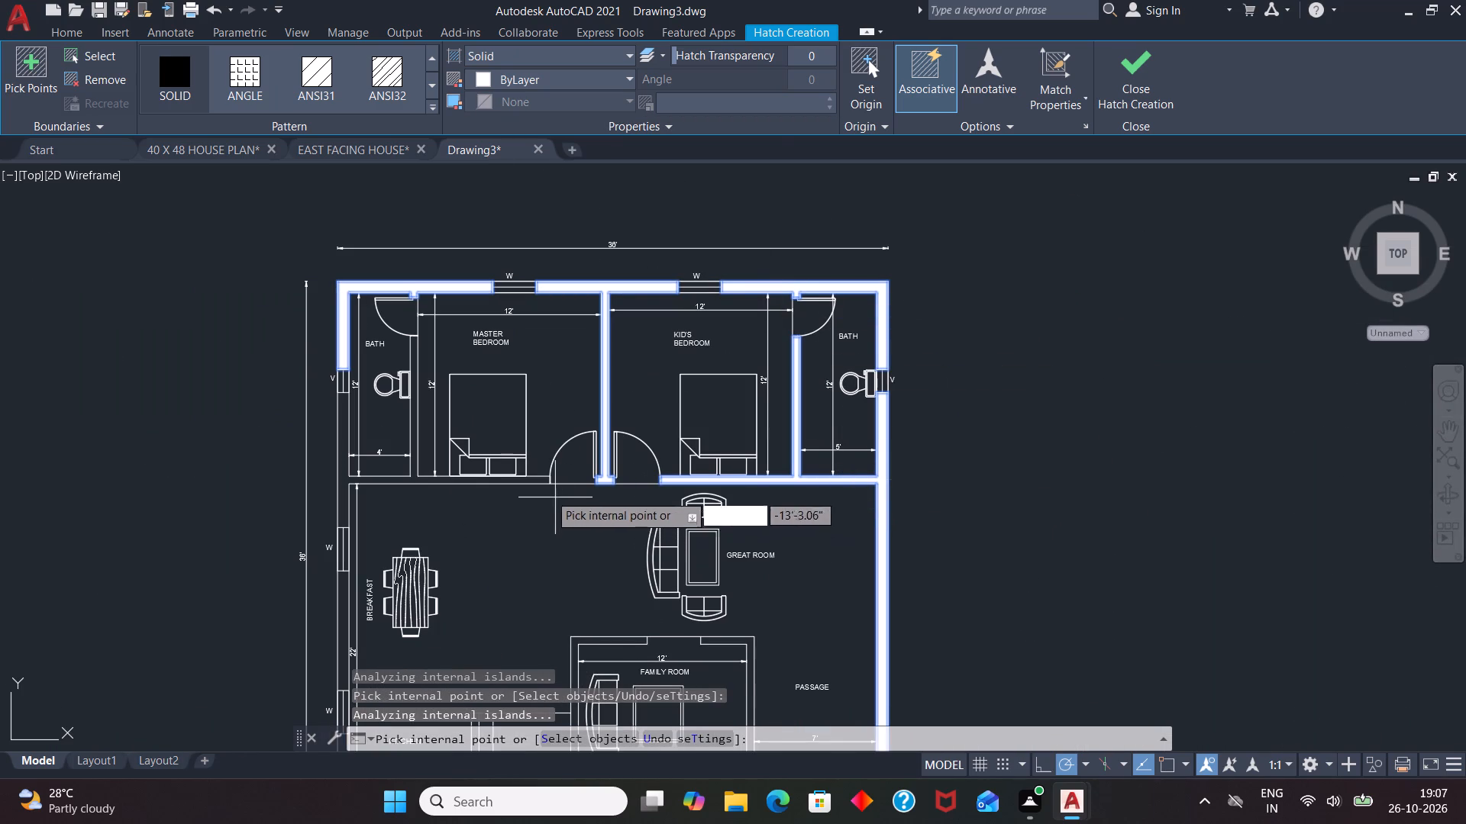
click(481, 481)
Solid-fill the bottom wall, the family room and puja partitions, and the remaining left outer wall segments, completing the hatch.
scroll(661, 319, down, 2)
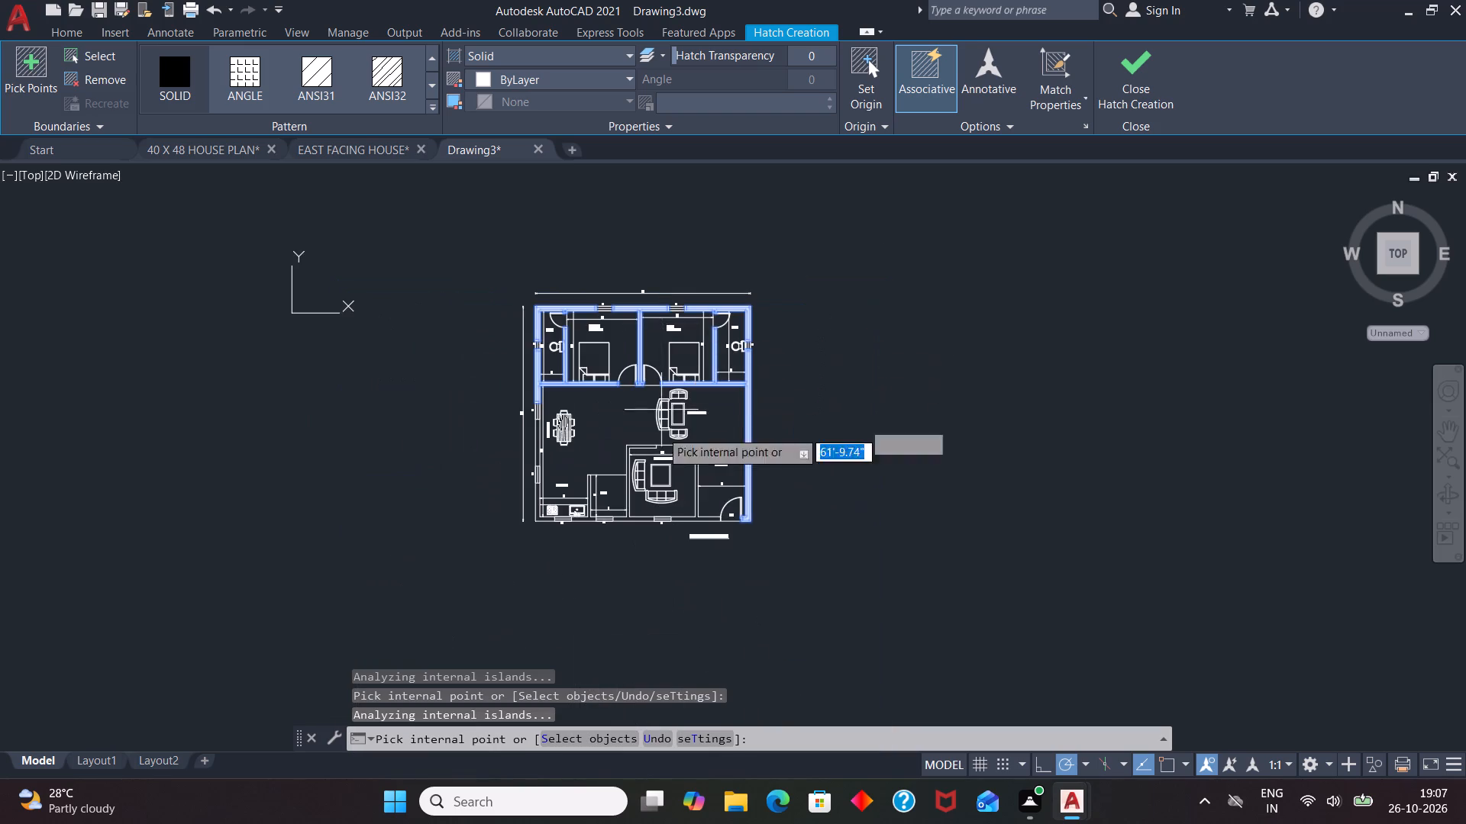
scroll(678, 522, up, 4)
click(723, 504)
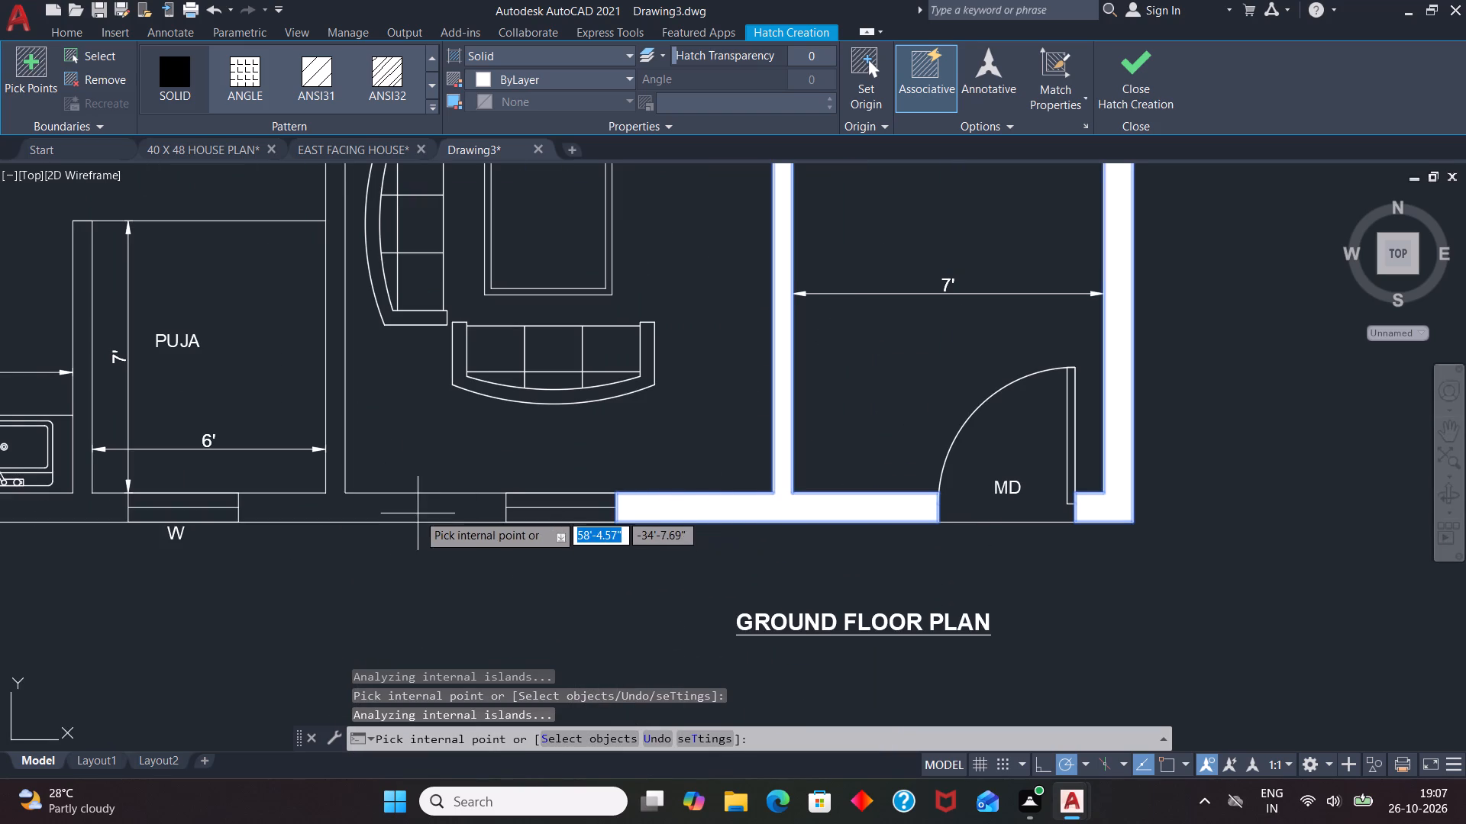
click(418, 512)
scroll(857, 512, down, 2)
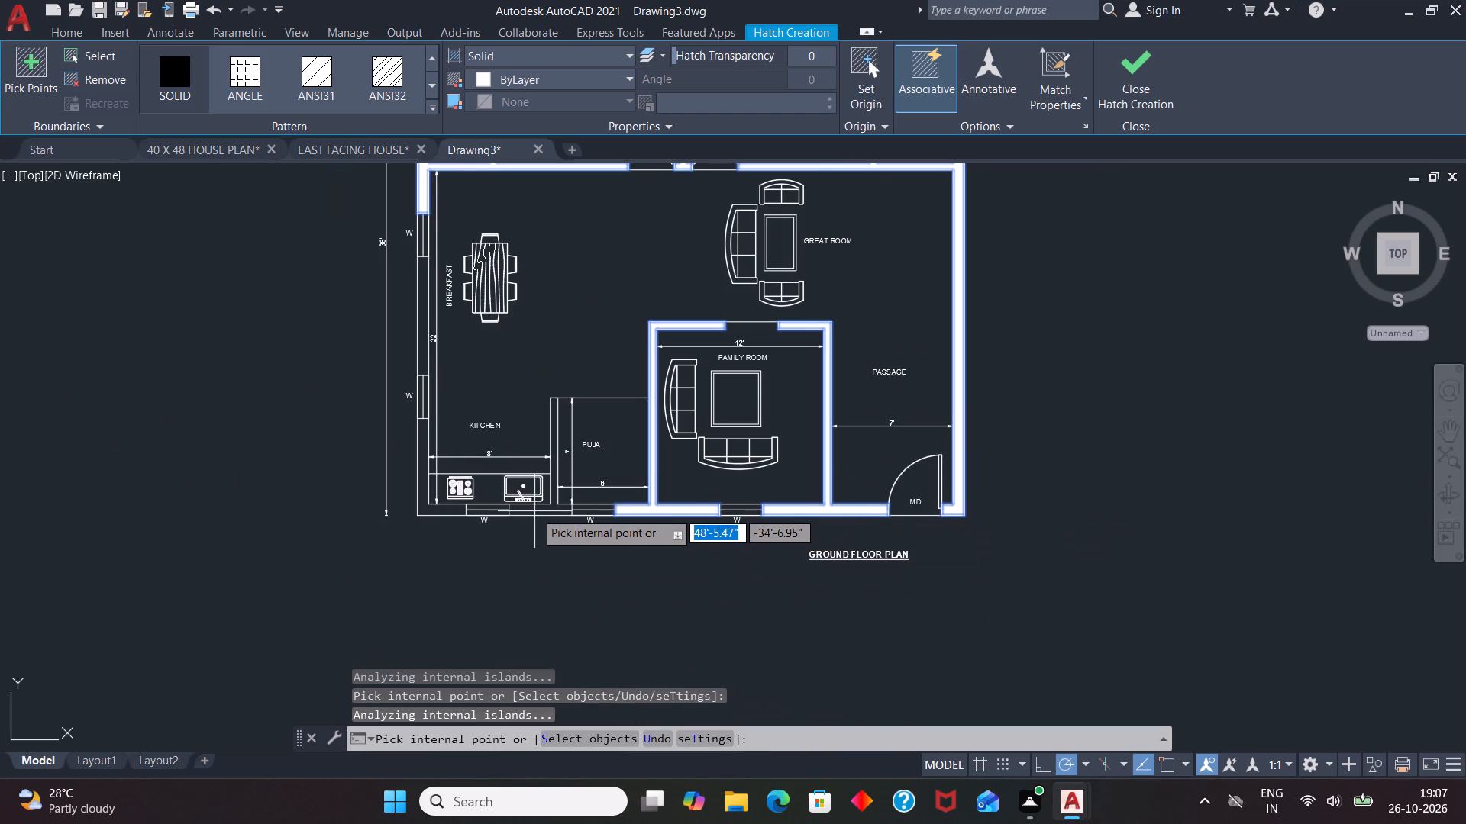
scroll(536, 511, up, 3)
click(538, 510)
scroll(756, 535, down, 3)
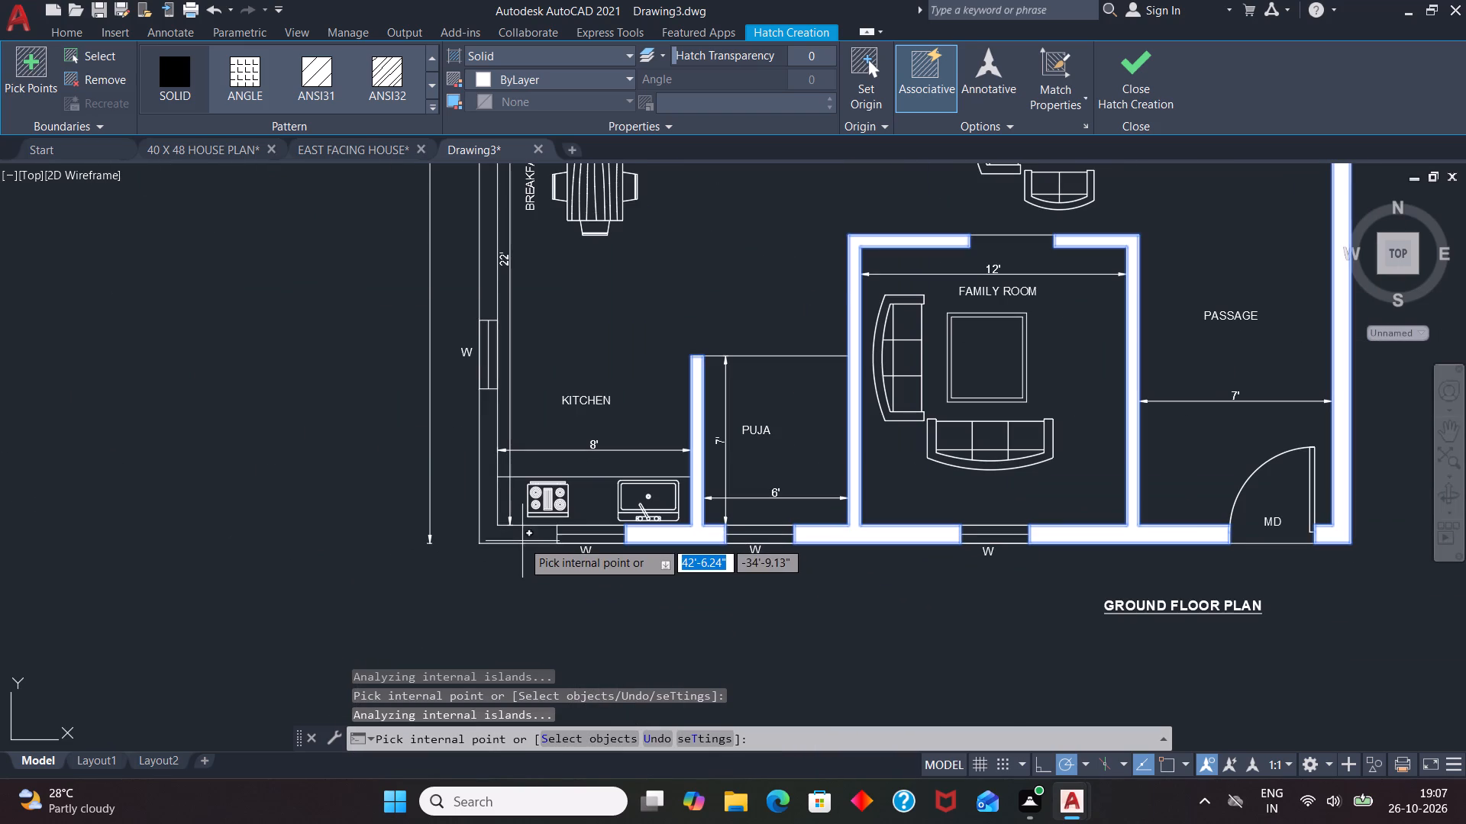
click(522, 541)
scroll(518, 571, down, 2)
scroll(508, 423, up, 4)
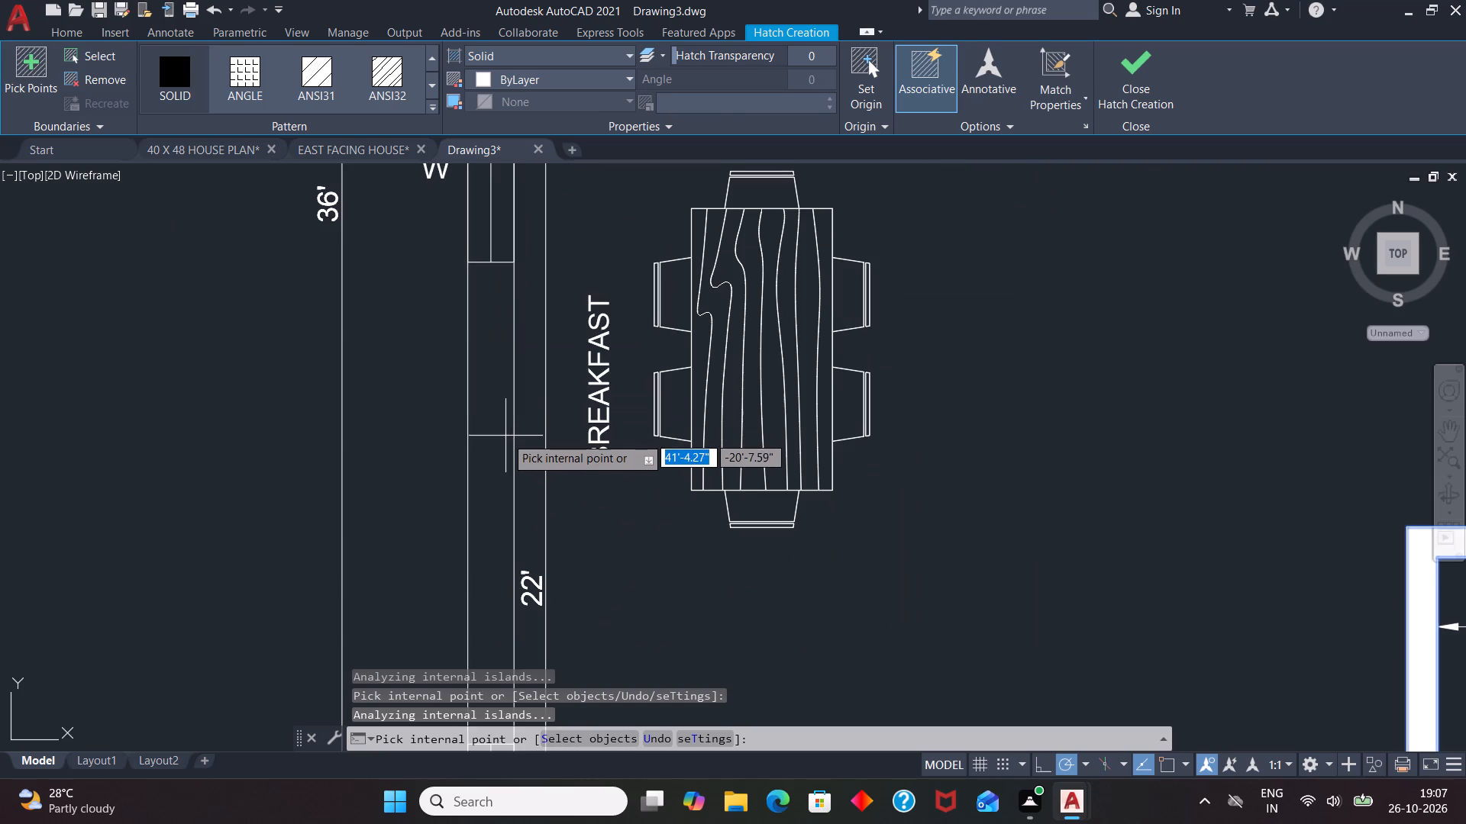
click(505, 436)
scroll(502, 456, down, 3)
scroll(626, 387, down, 2)
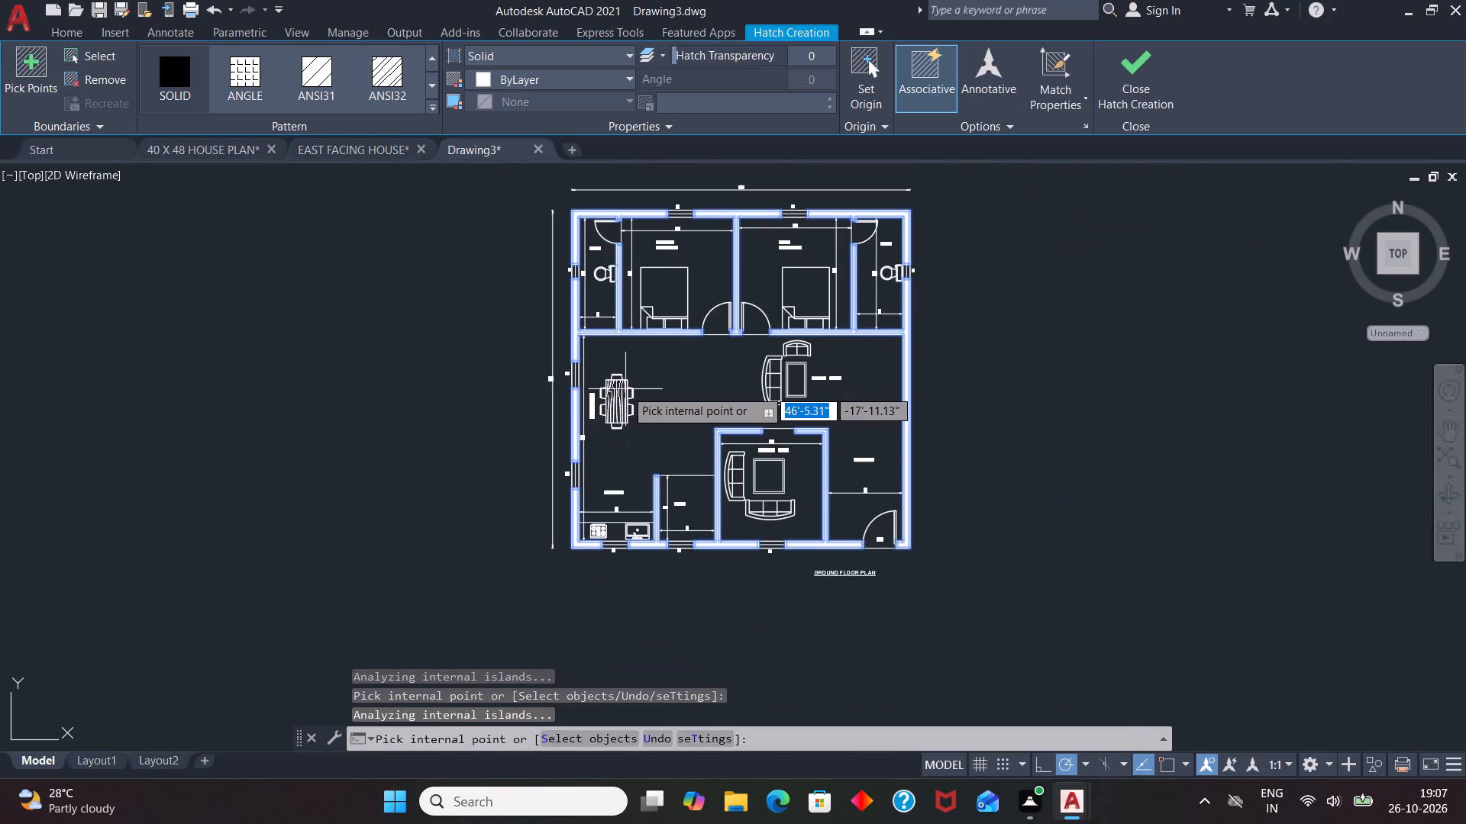
key(Escape)
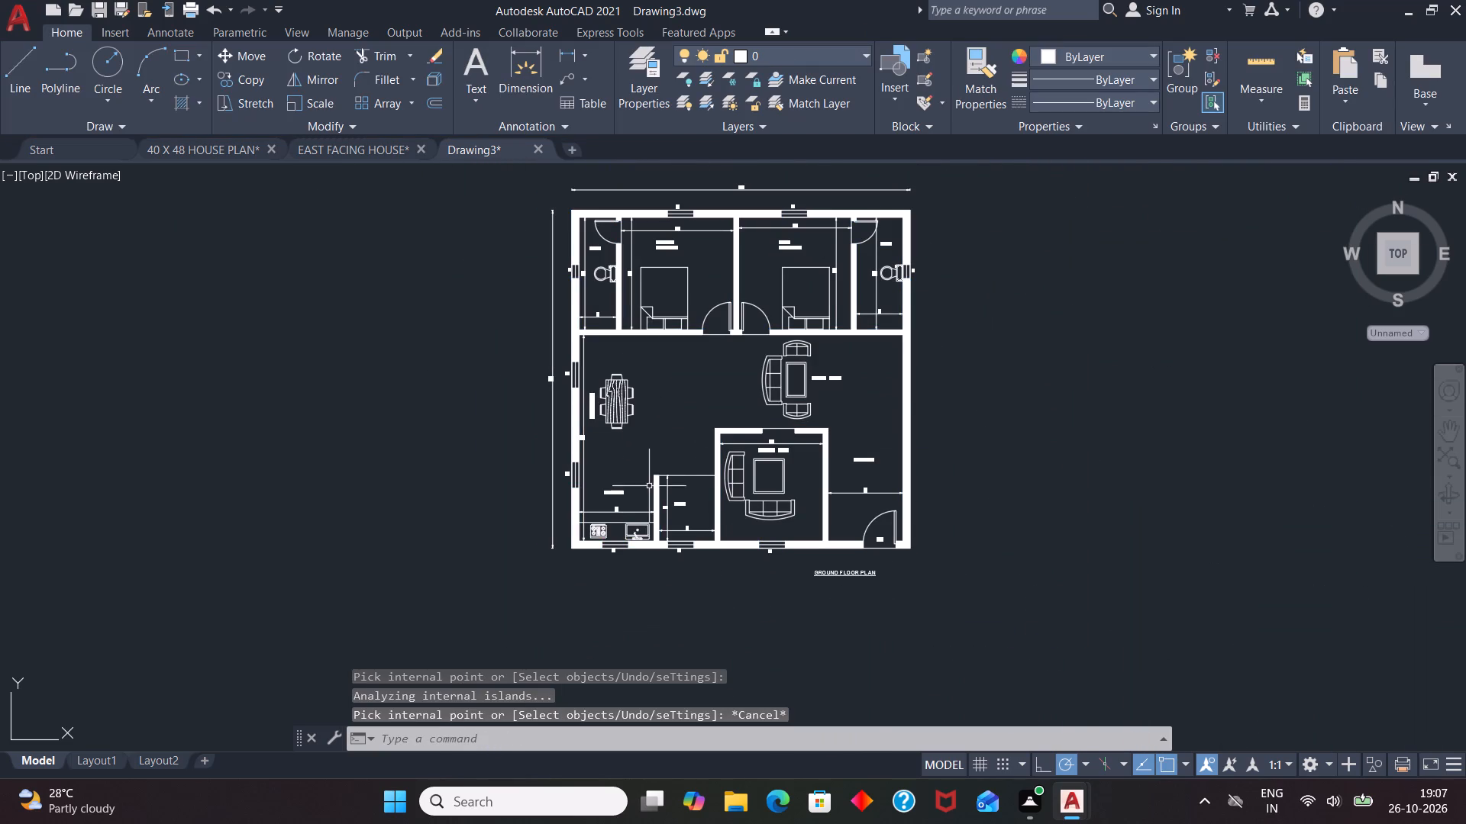
Examine the filled walls, openings, labels and dimensions across the whole floor plan.
scroll(677, 579, down, 1)
scroll(665, 342, up, 2)
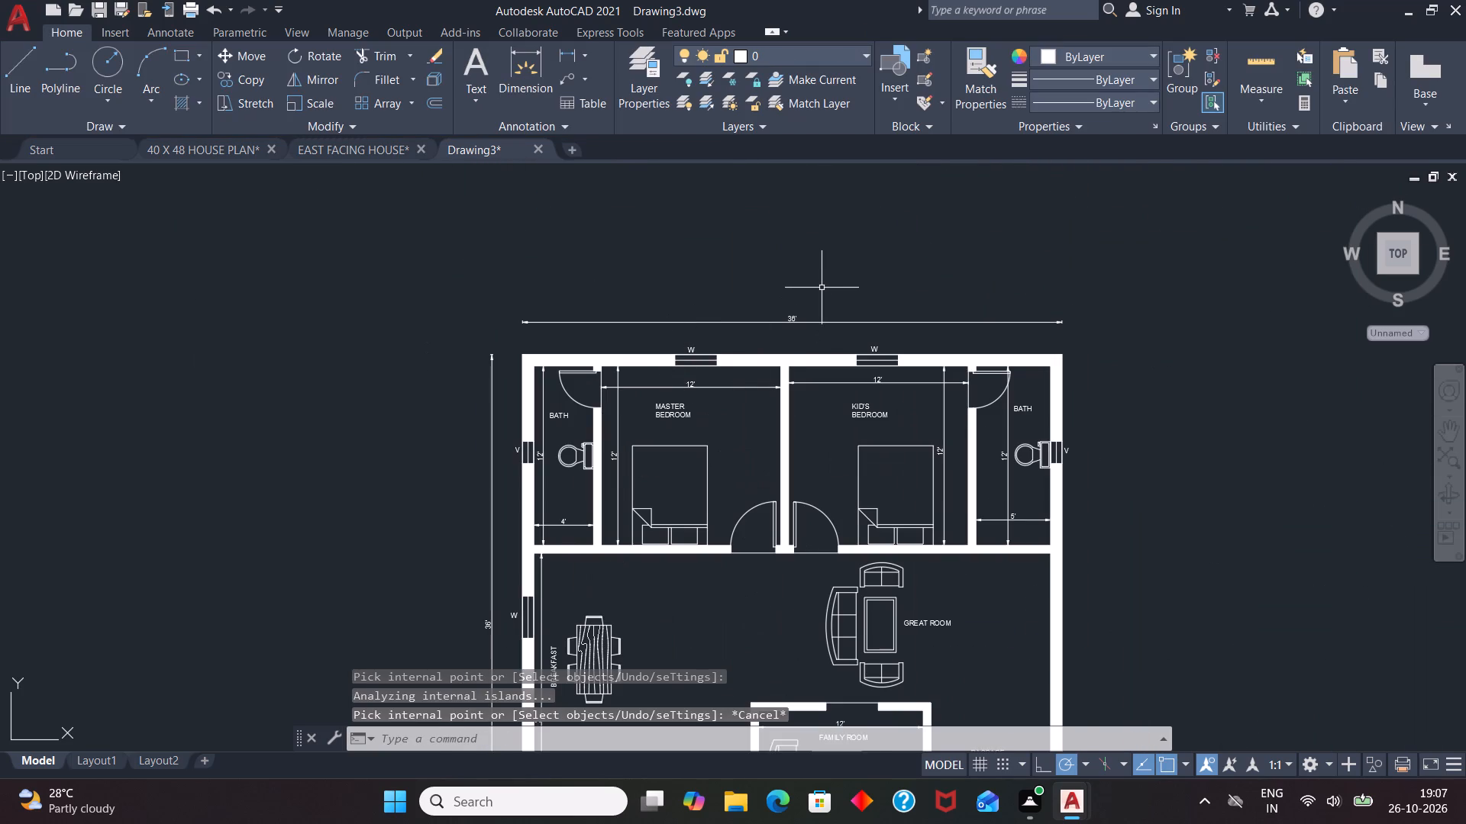
scroll(864, 275, down, 1)
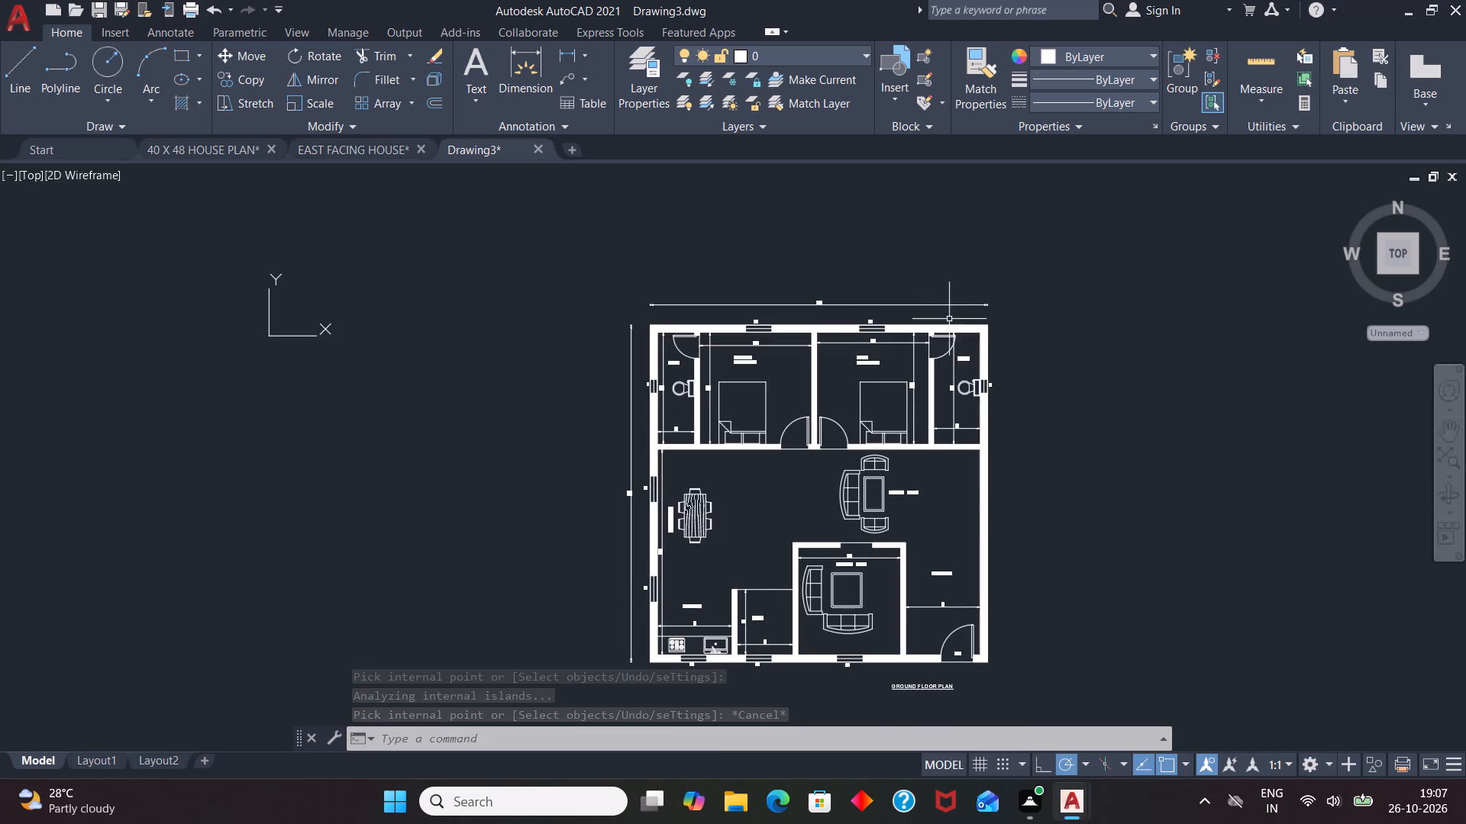
scroll(948, 320, up, 3)
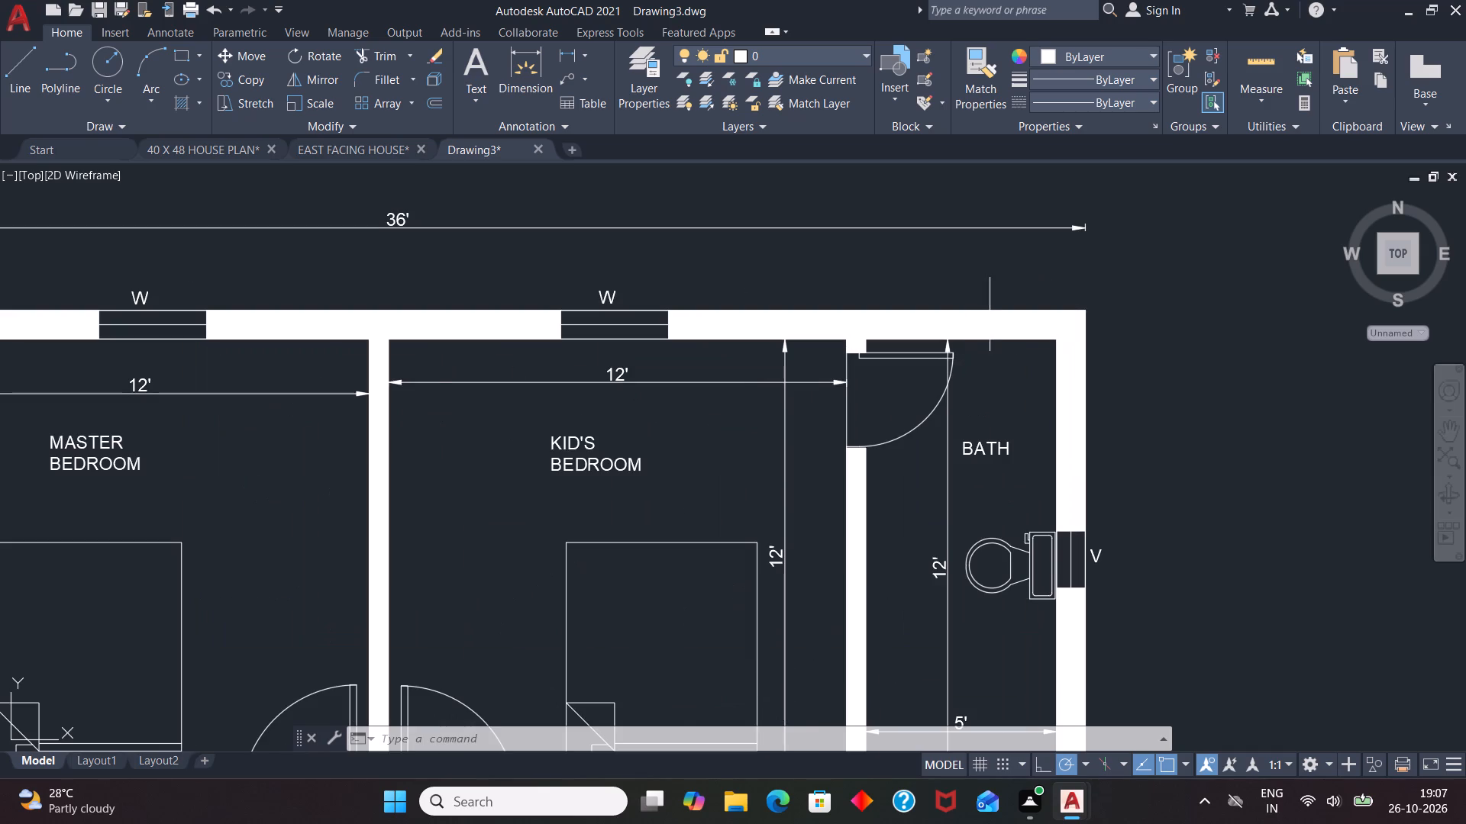
scroll(990, 311, down, 1)
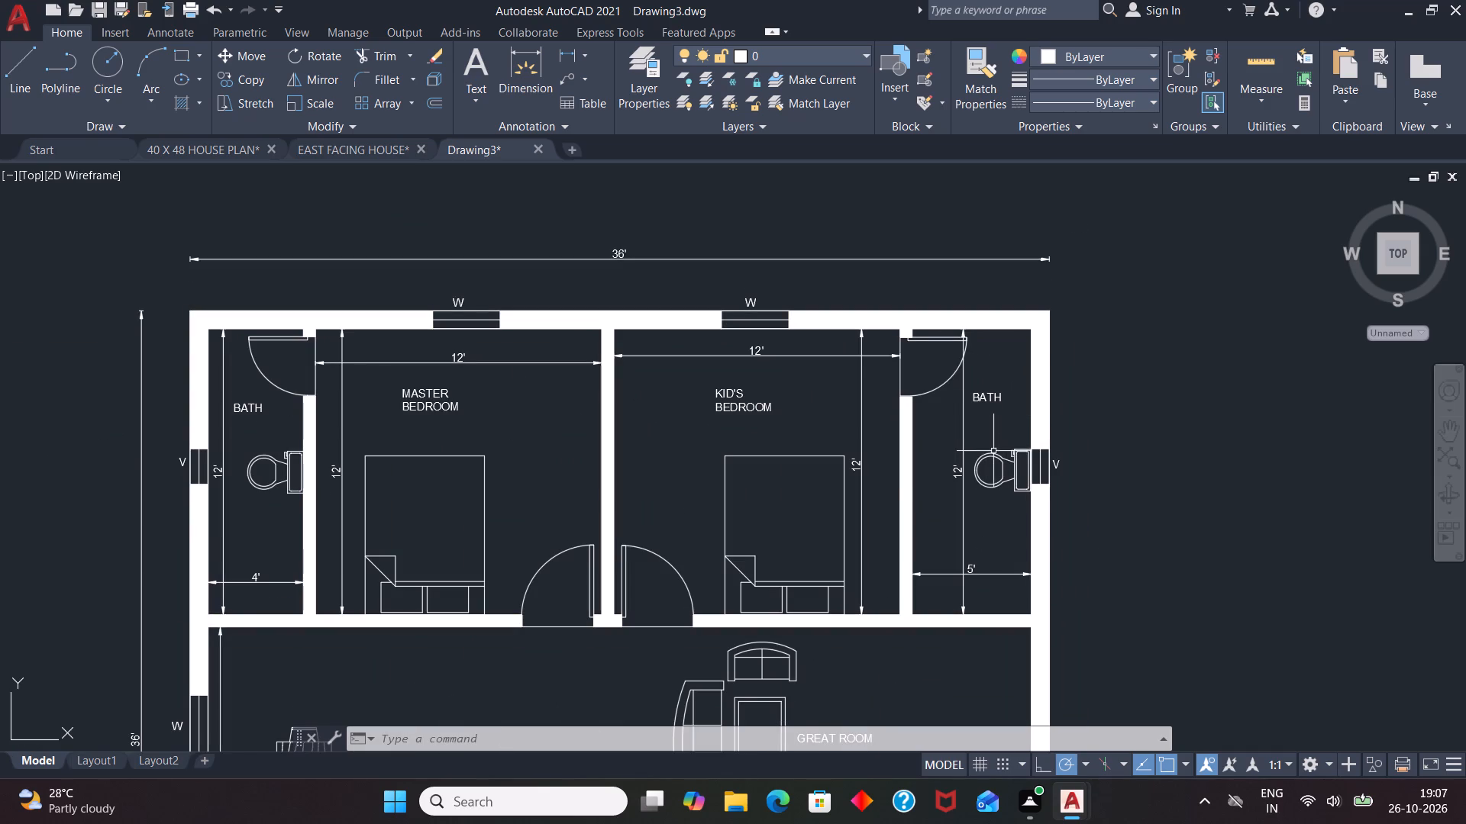
scroll(1052, 319, down, 2)
scroll(811, 649, up, 1)
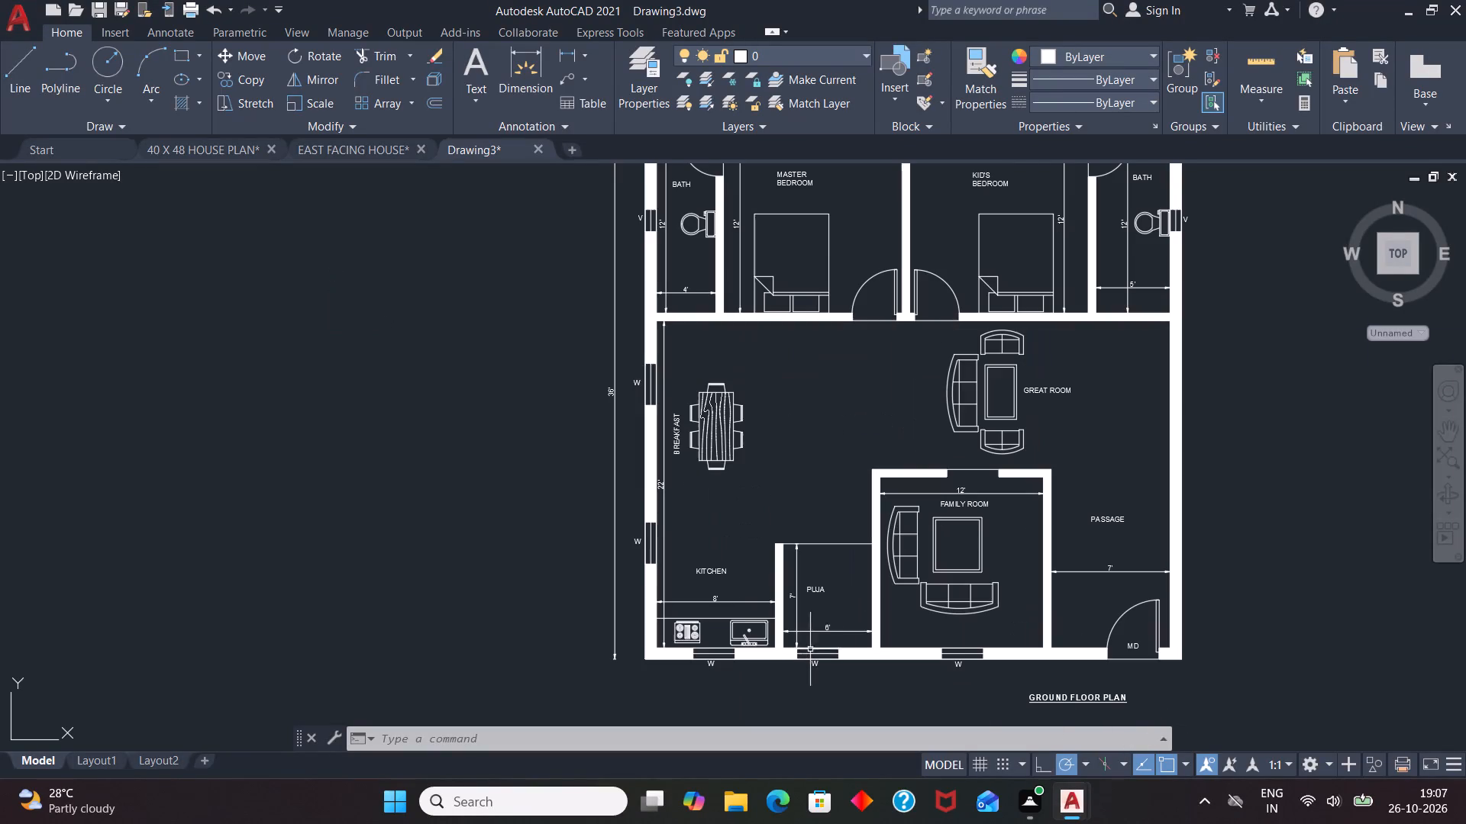
scroll(632, 428, down, 1)
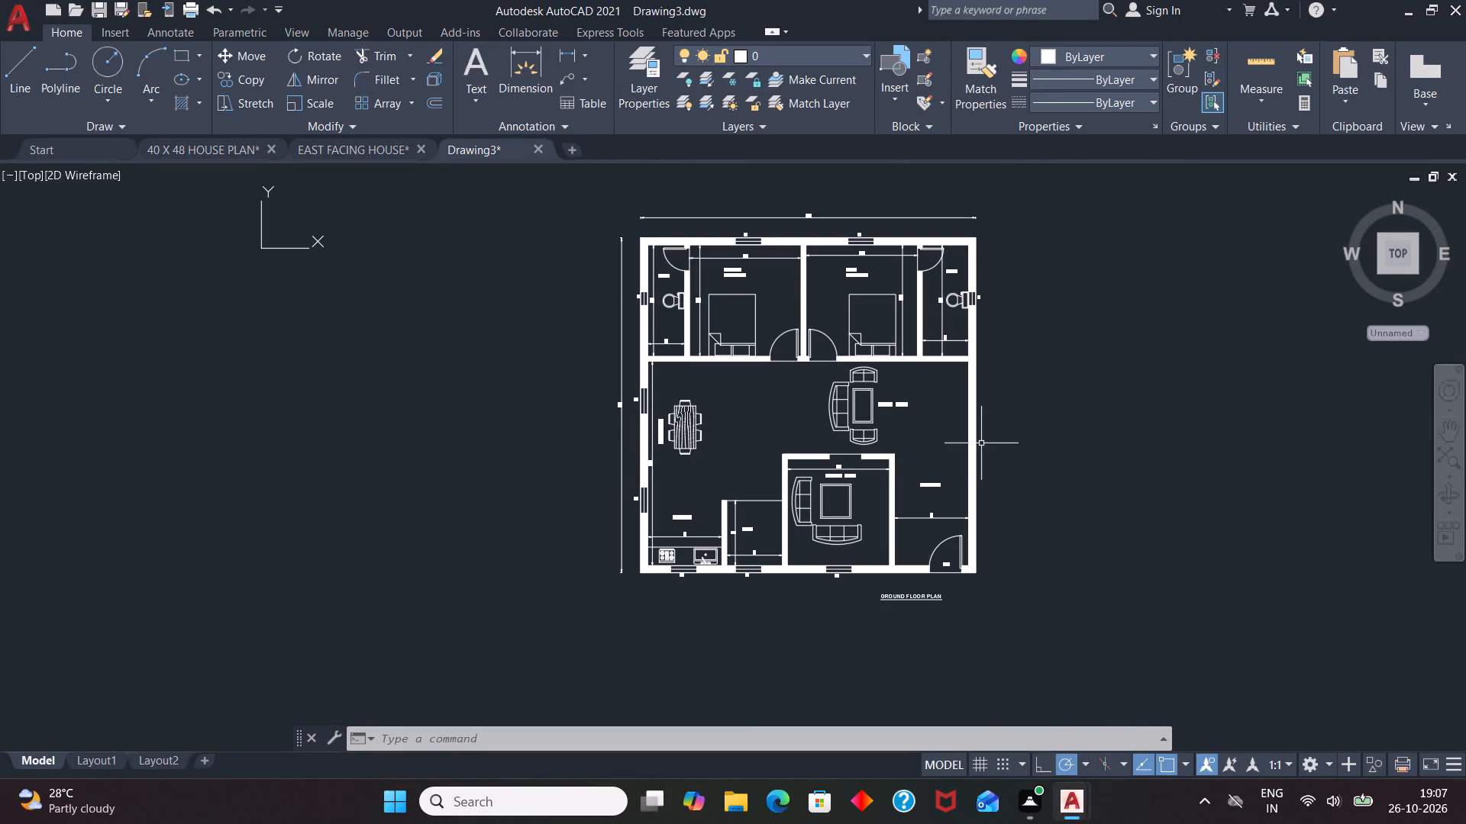
scroll(862, 309, up, 1)
scroll(1012, 426, down, 1)
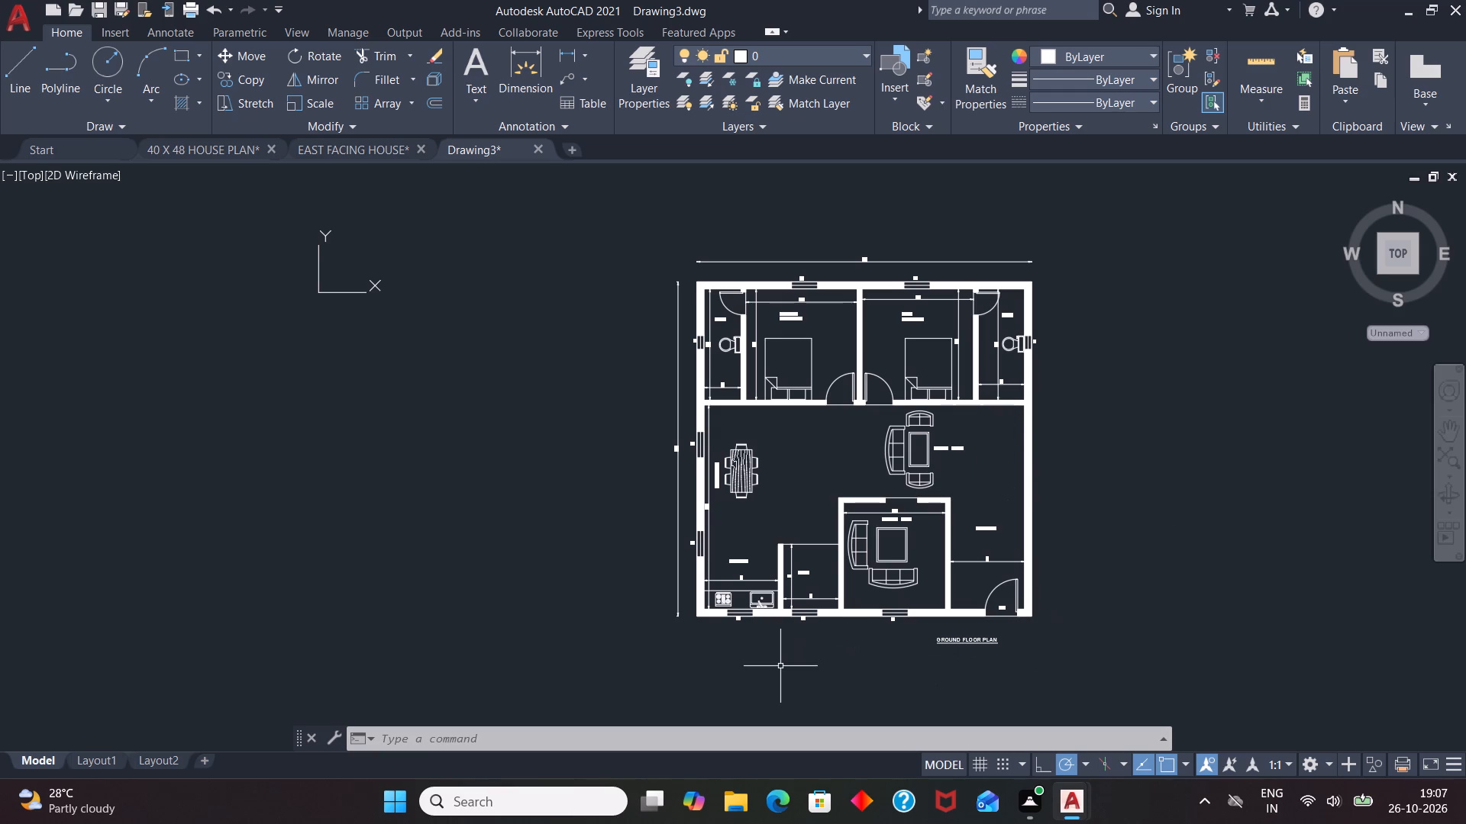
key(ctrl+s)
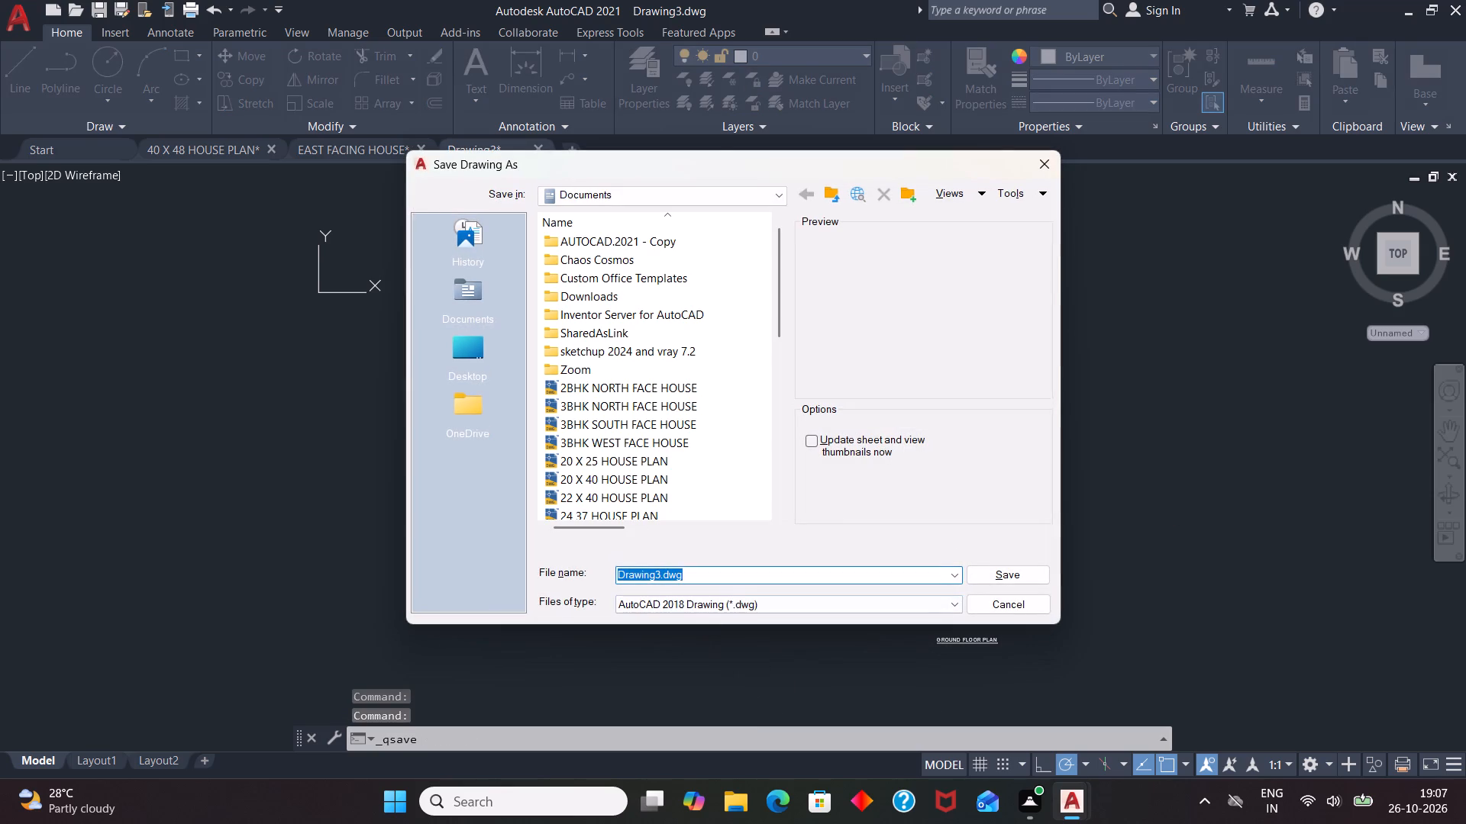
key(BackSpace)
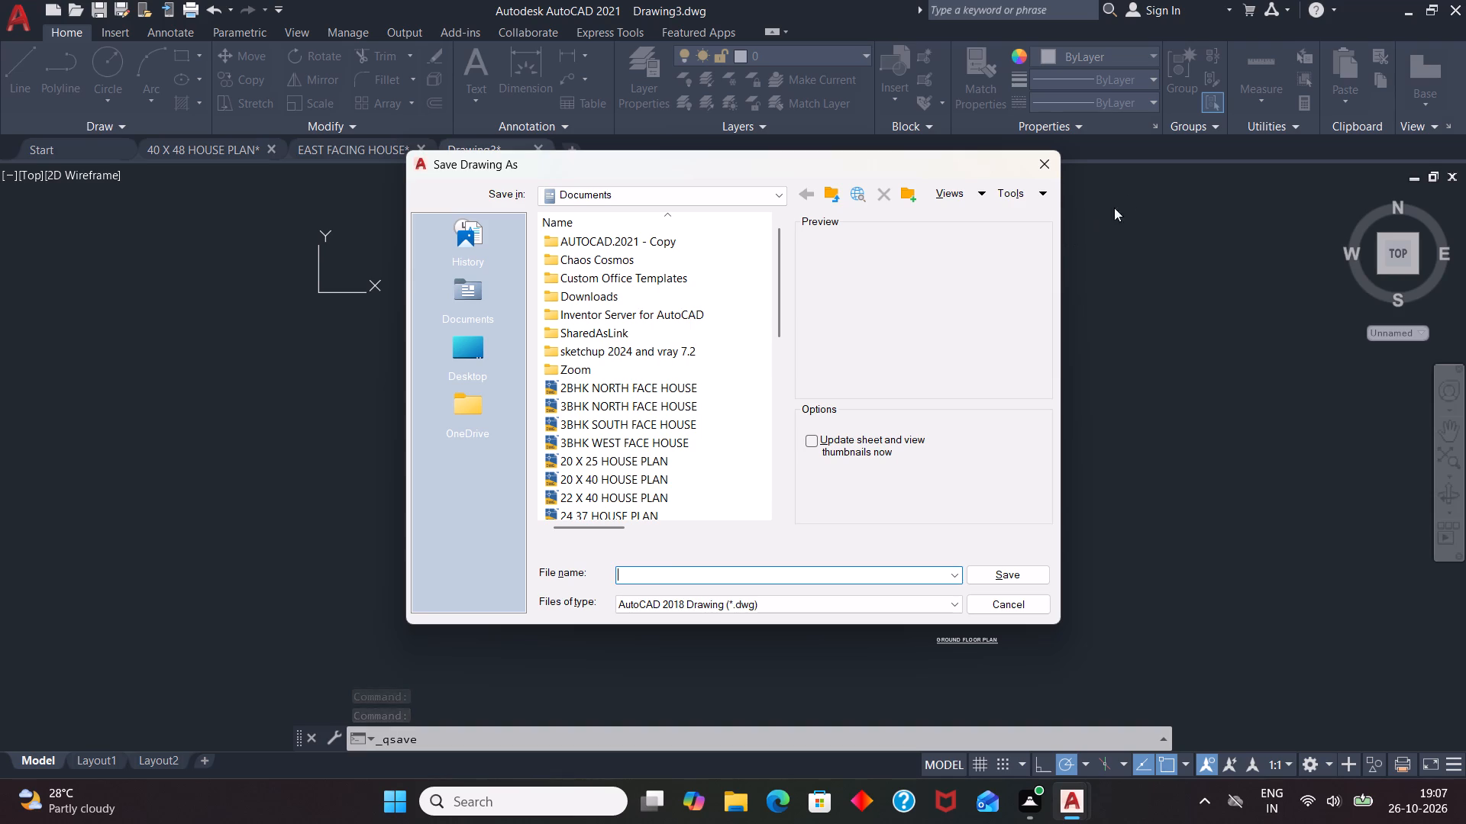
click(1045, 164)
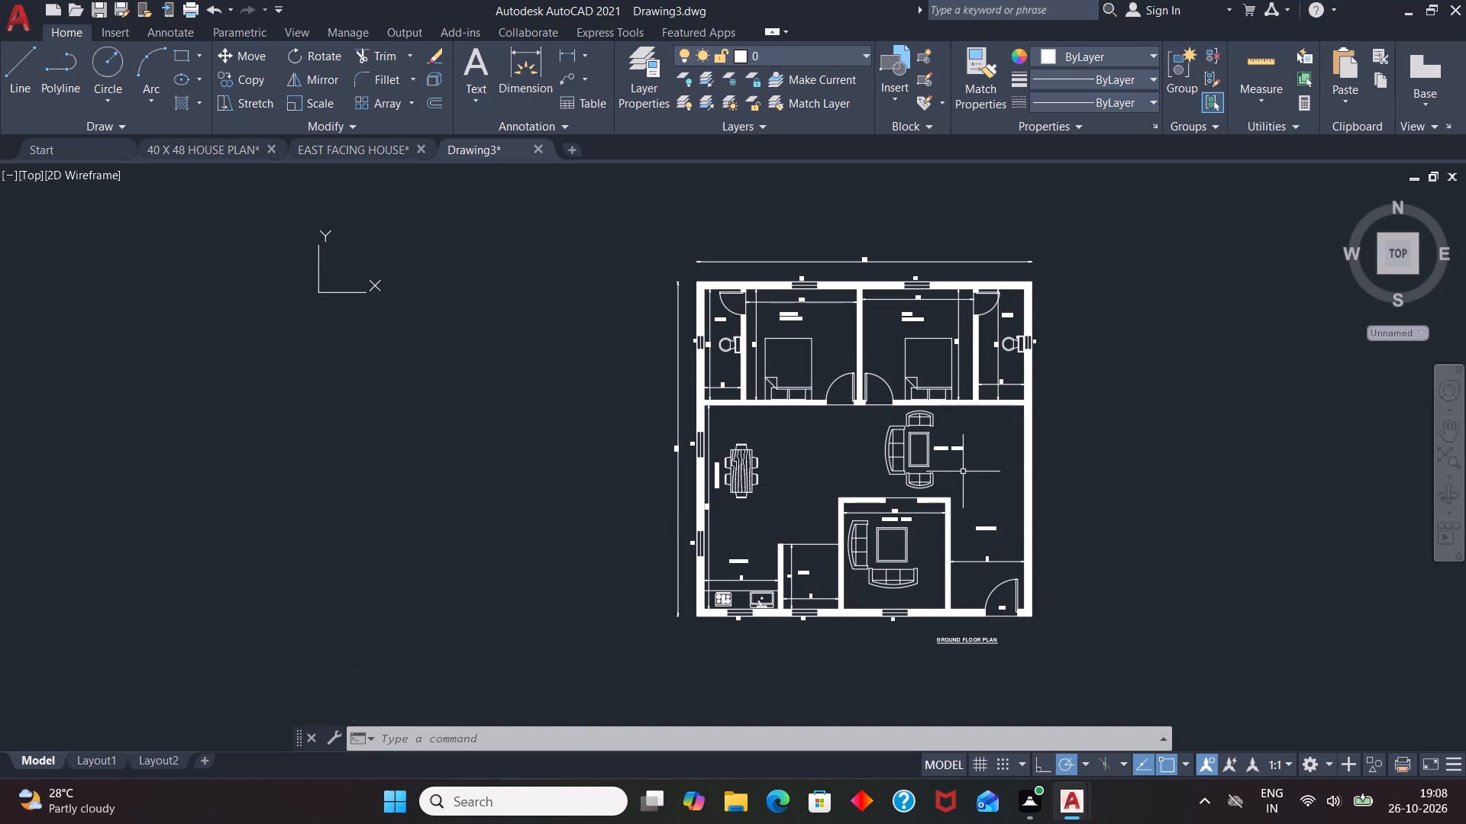
Save the drawing in the Documents folder under the file name 2BHK.
key(ctrl+s)
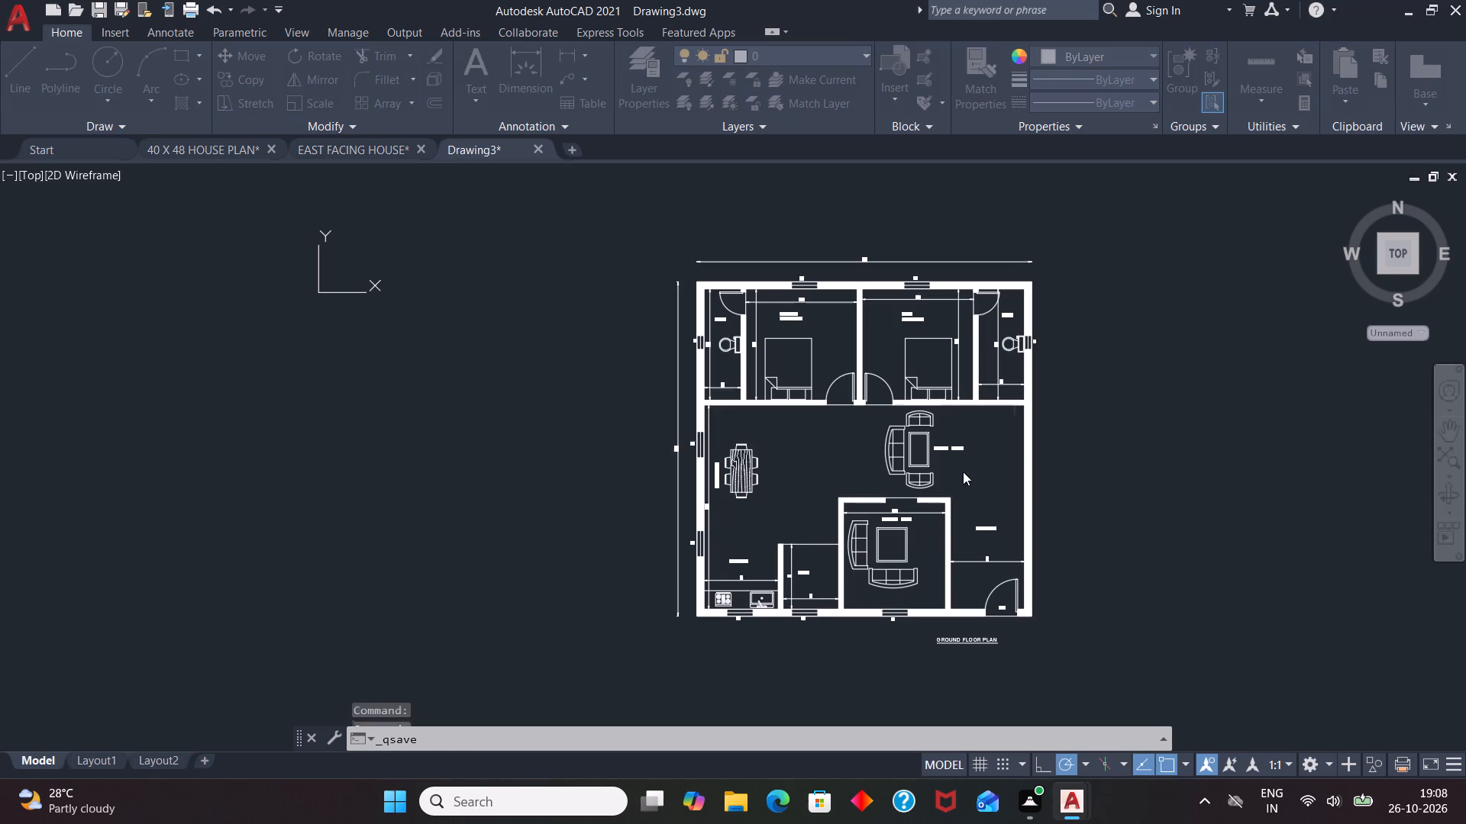
key(BackSpace)
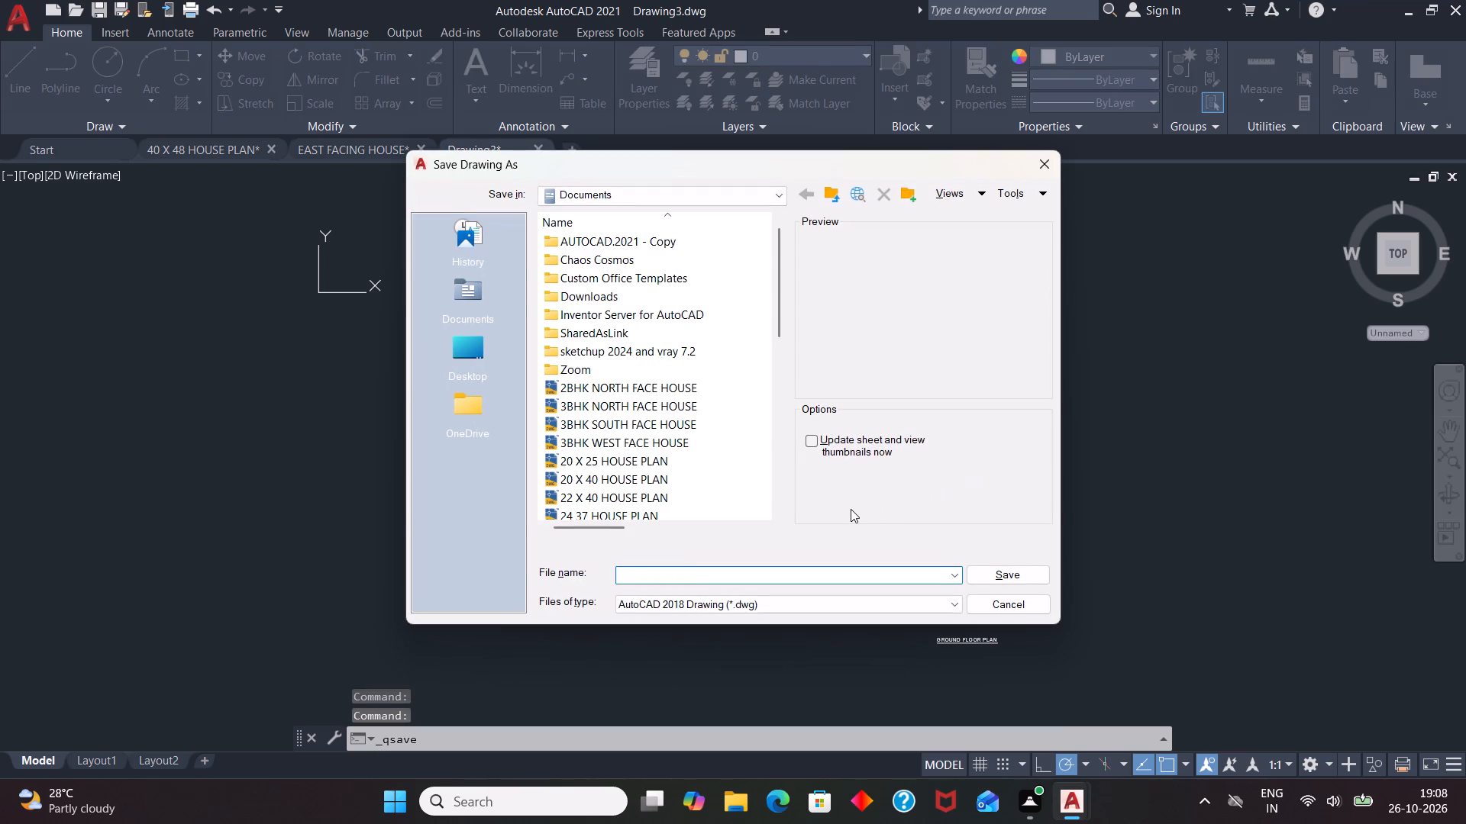
text(2B)
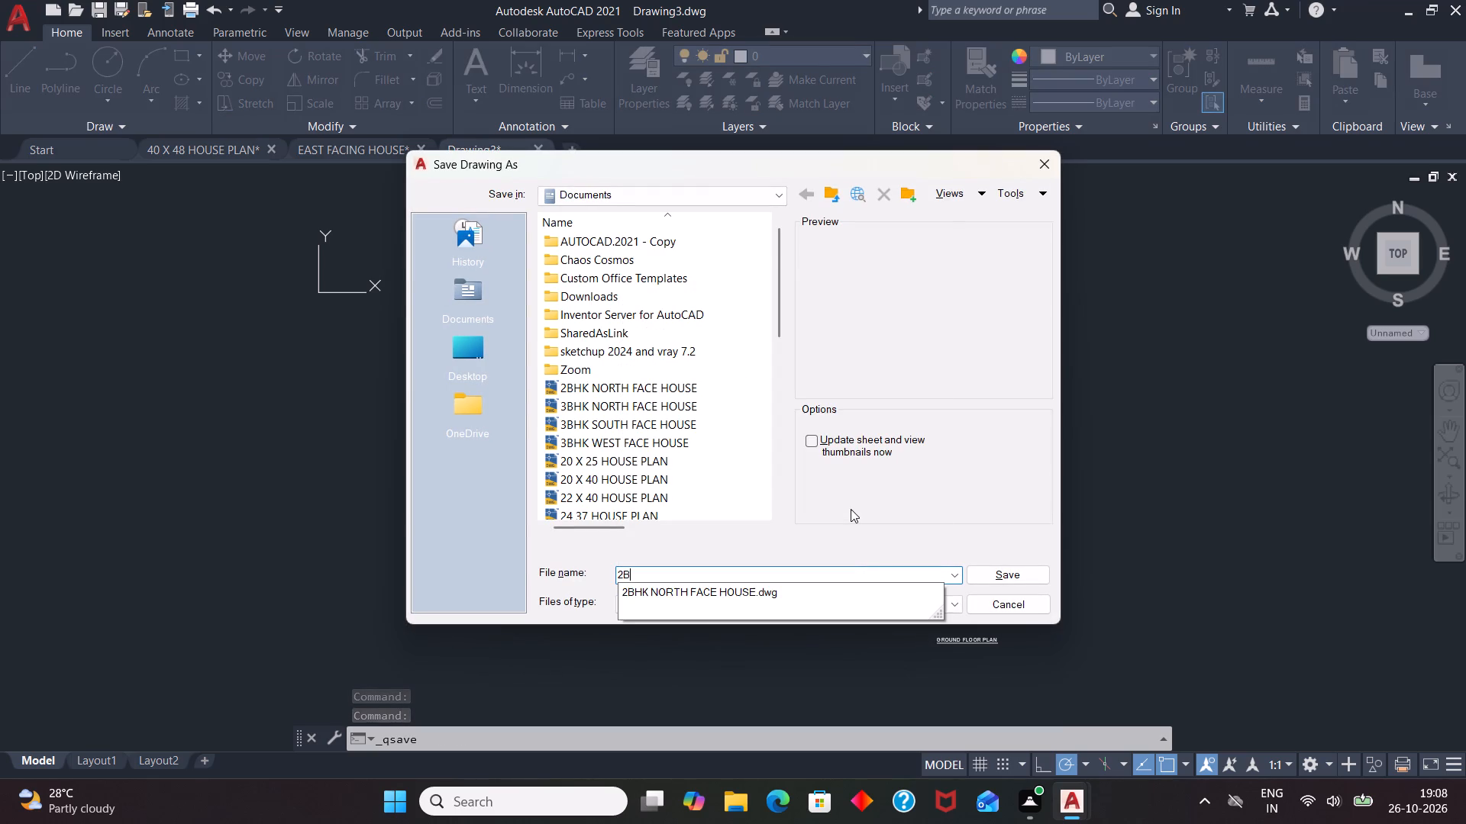
text(HK)
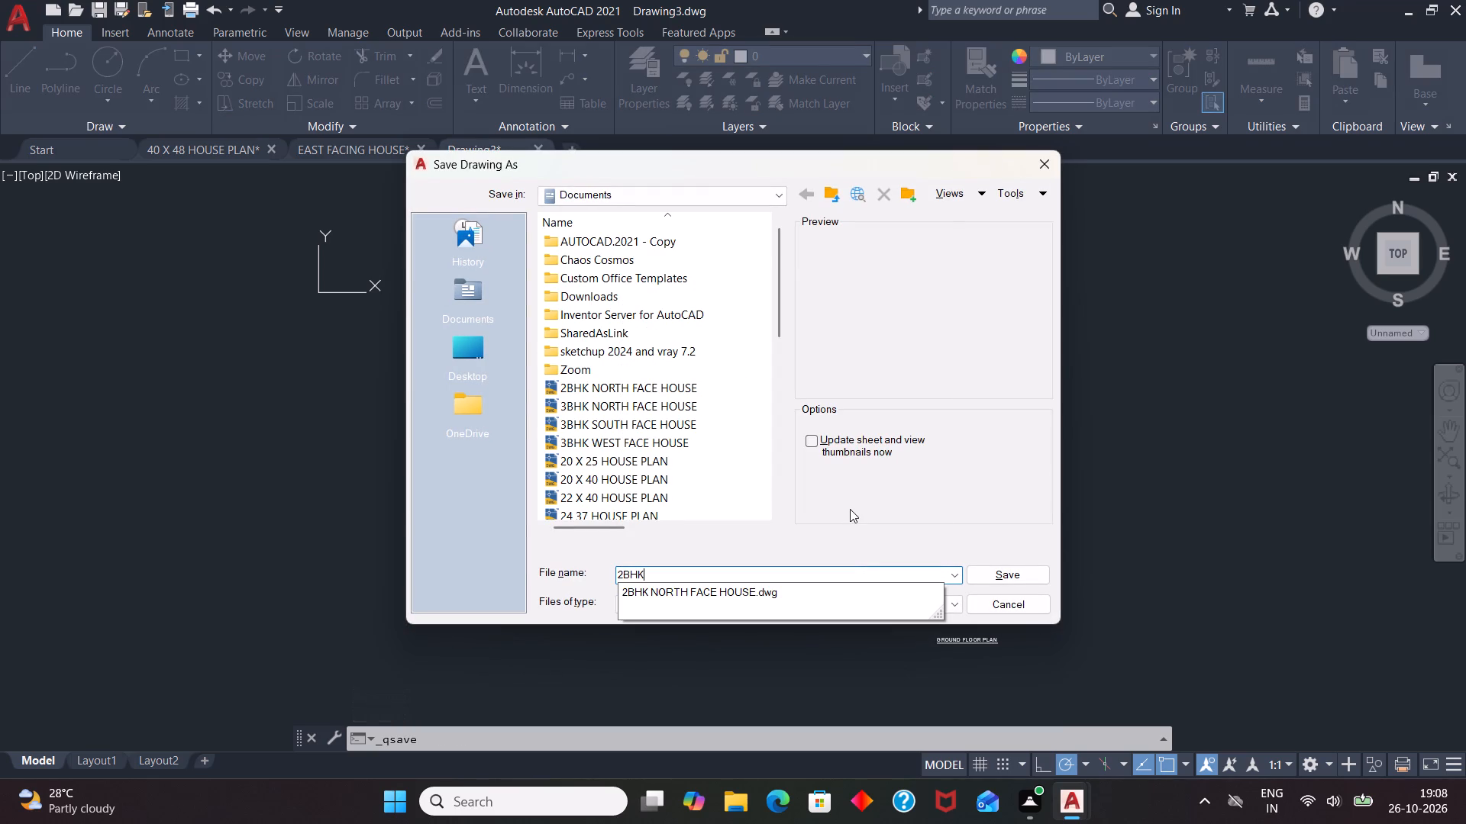
click(997, 571)
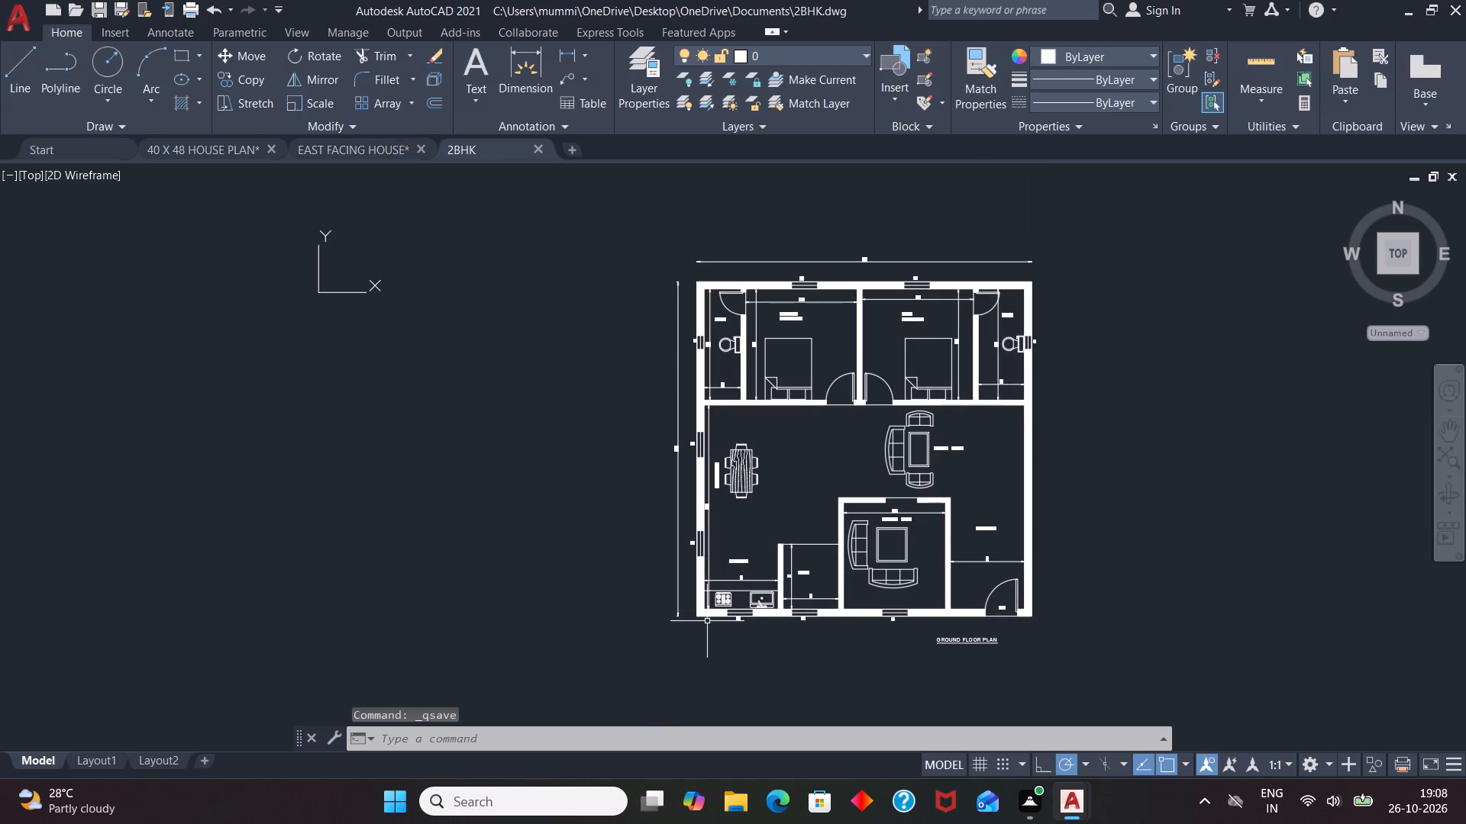
Query the drawing's log file path with the LOGFILENAME system variable.
click(708, 740)
text(LOGFILENAM)
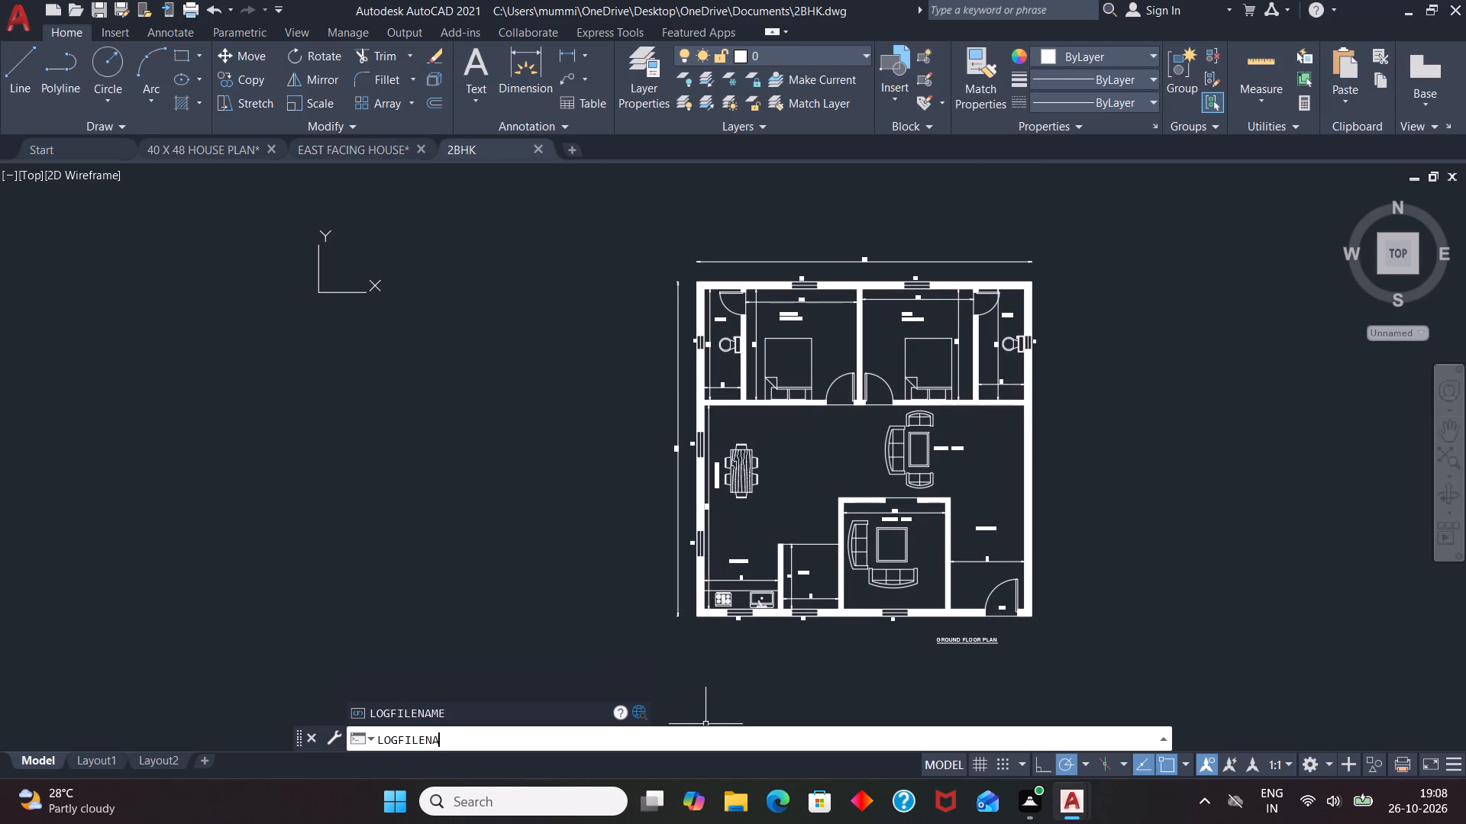
key(e)
key(Return)
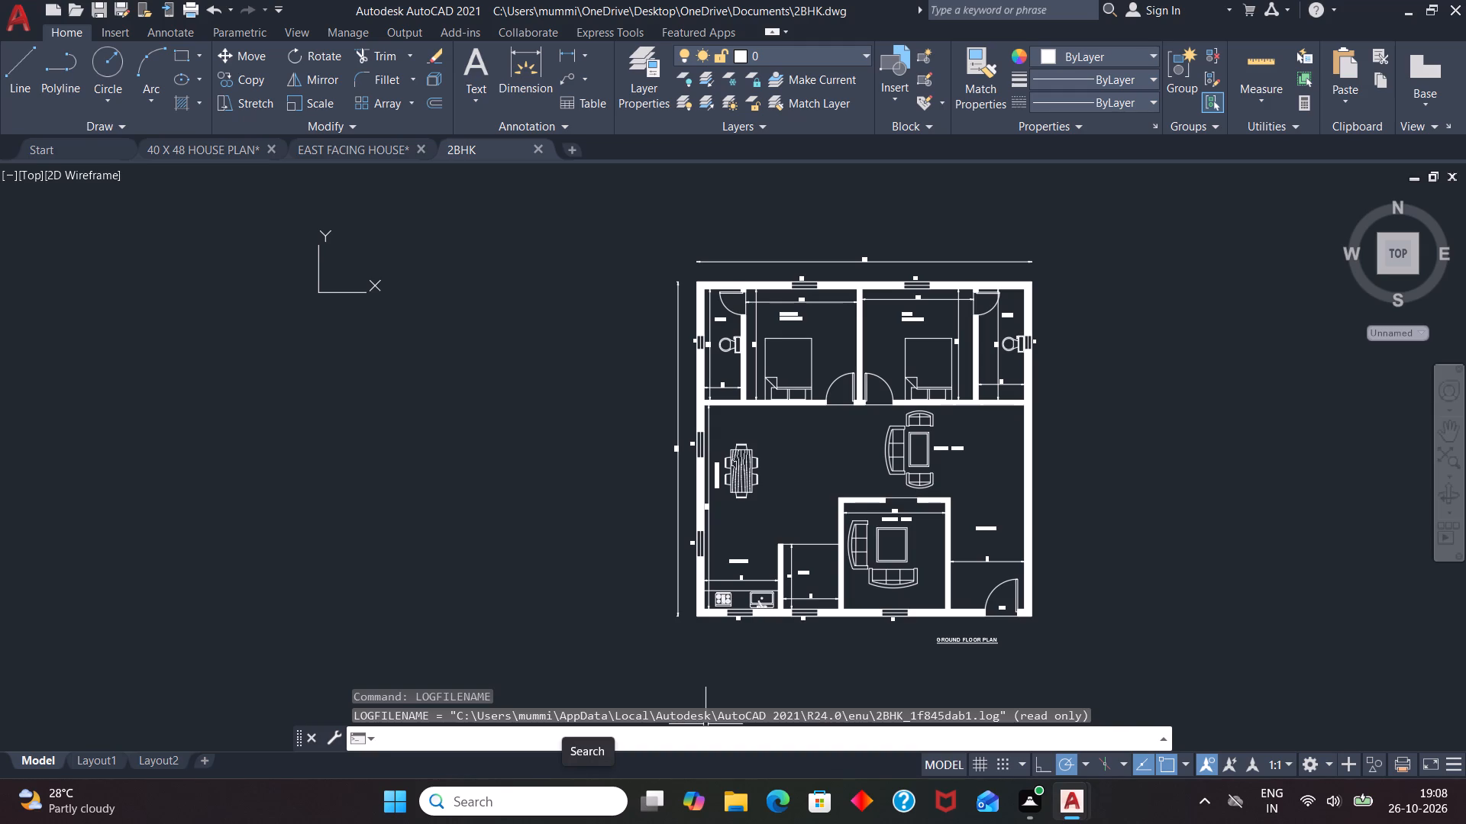
Set up a single-sheet plot with DWG To PDF.pc3, using 4800 dpi for both vector and raster image quality.
key(ctrl+p)
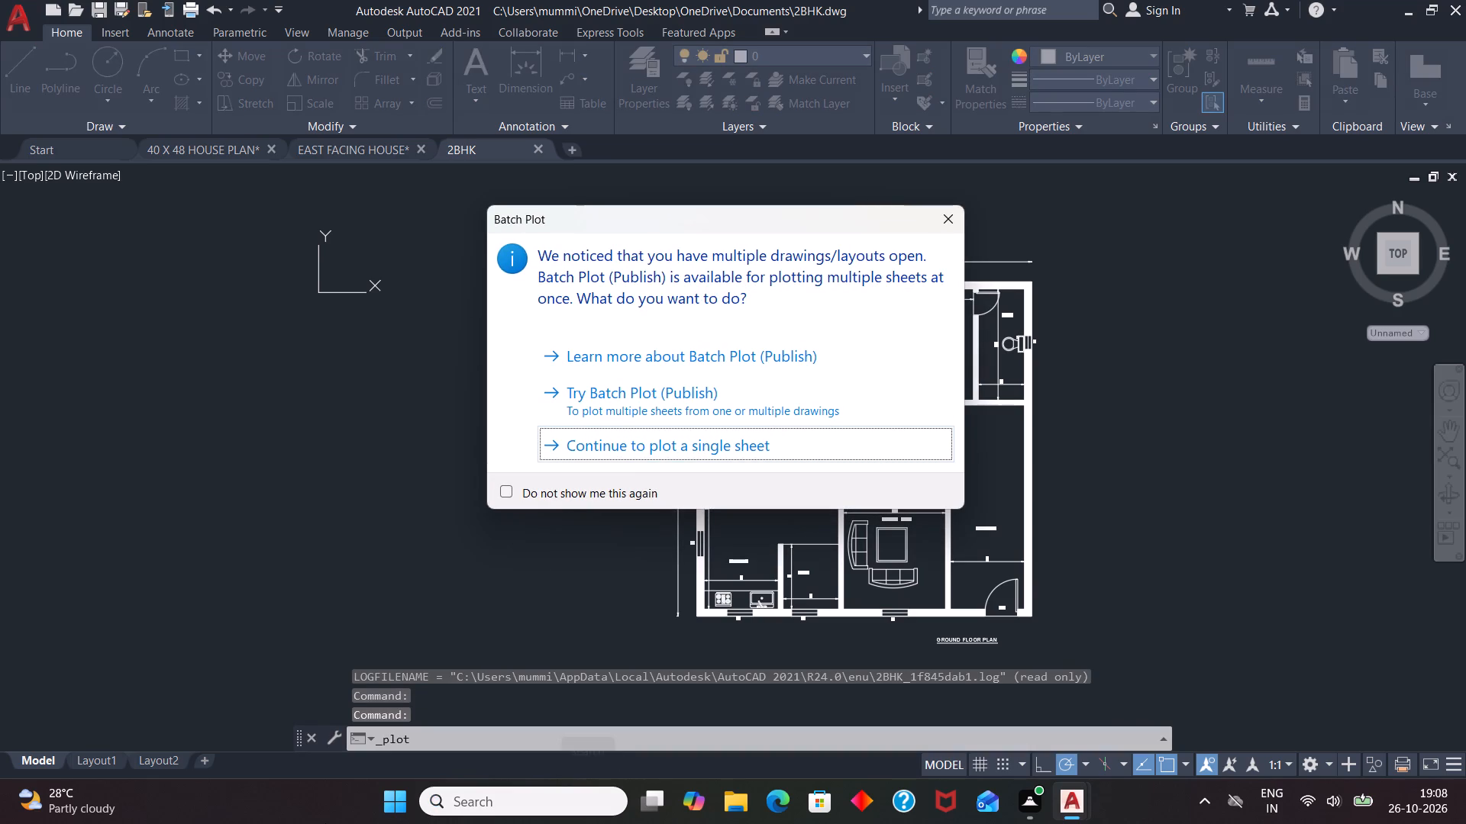
click(943, 217)
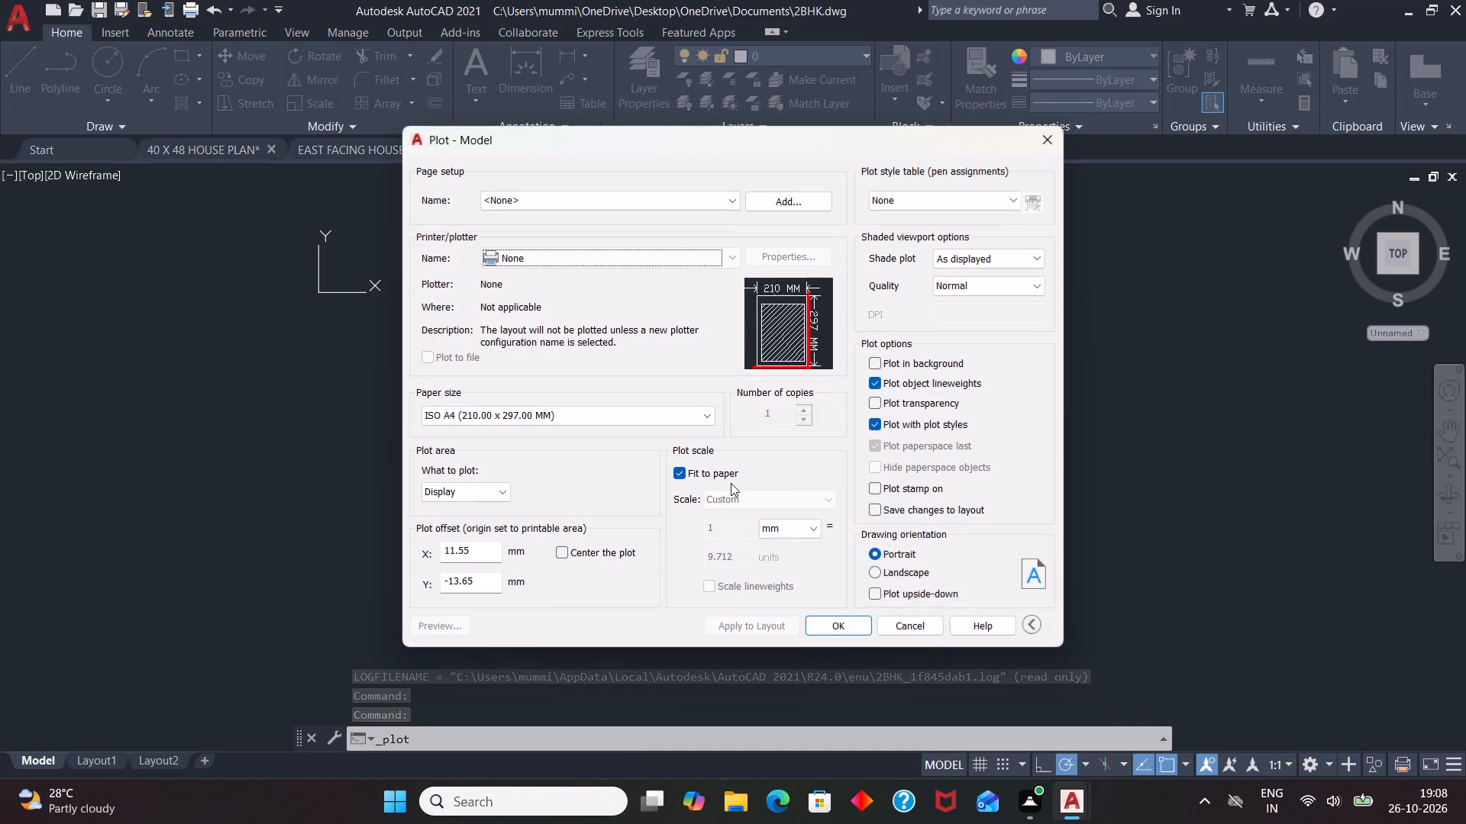
click(734, 255)
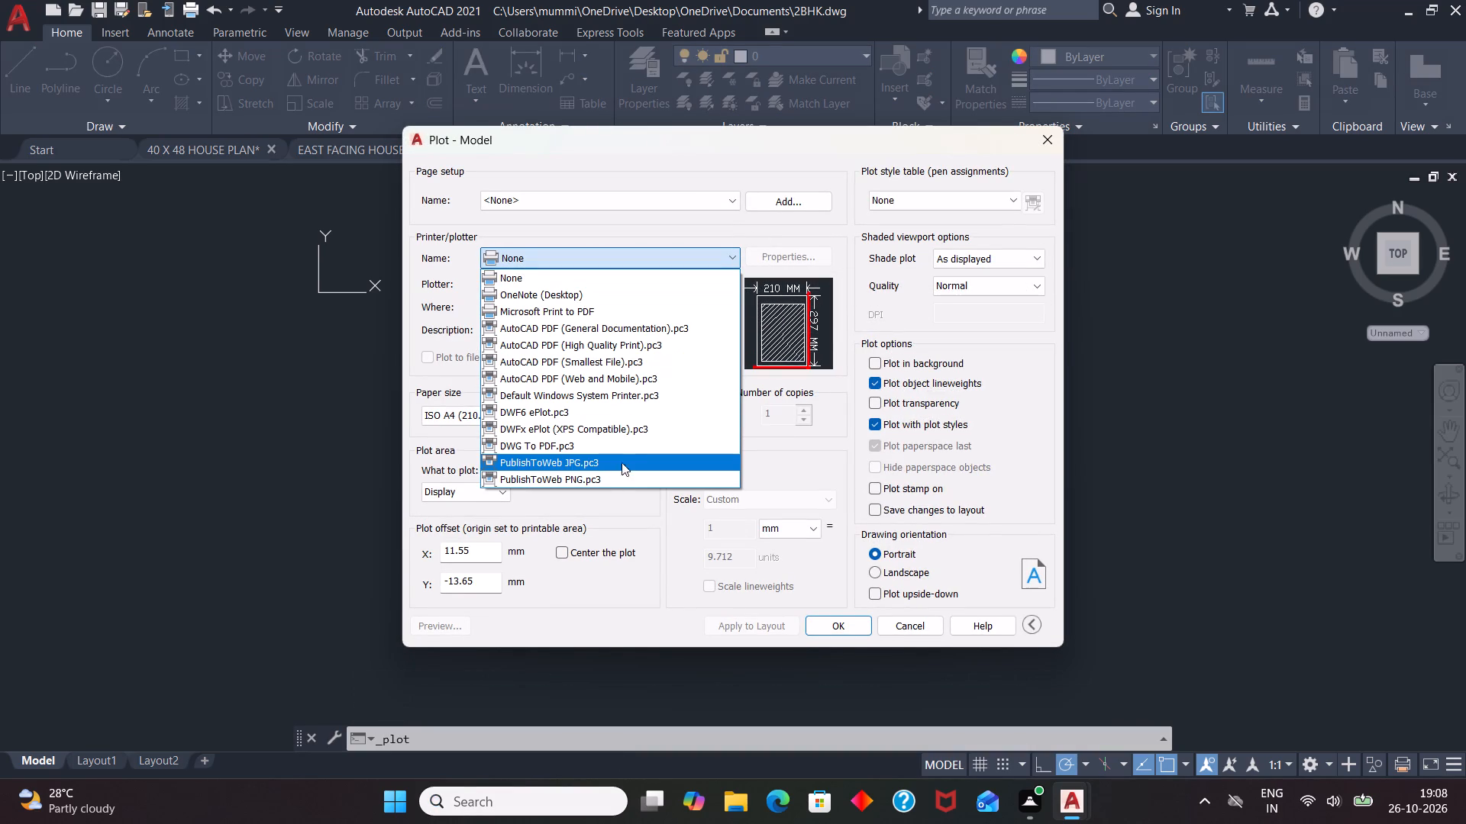
click(629, 451)
click(731, 357)
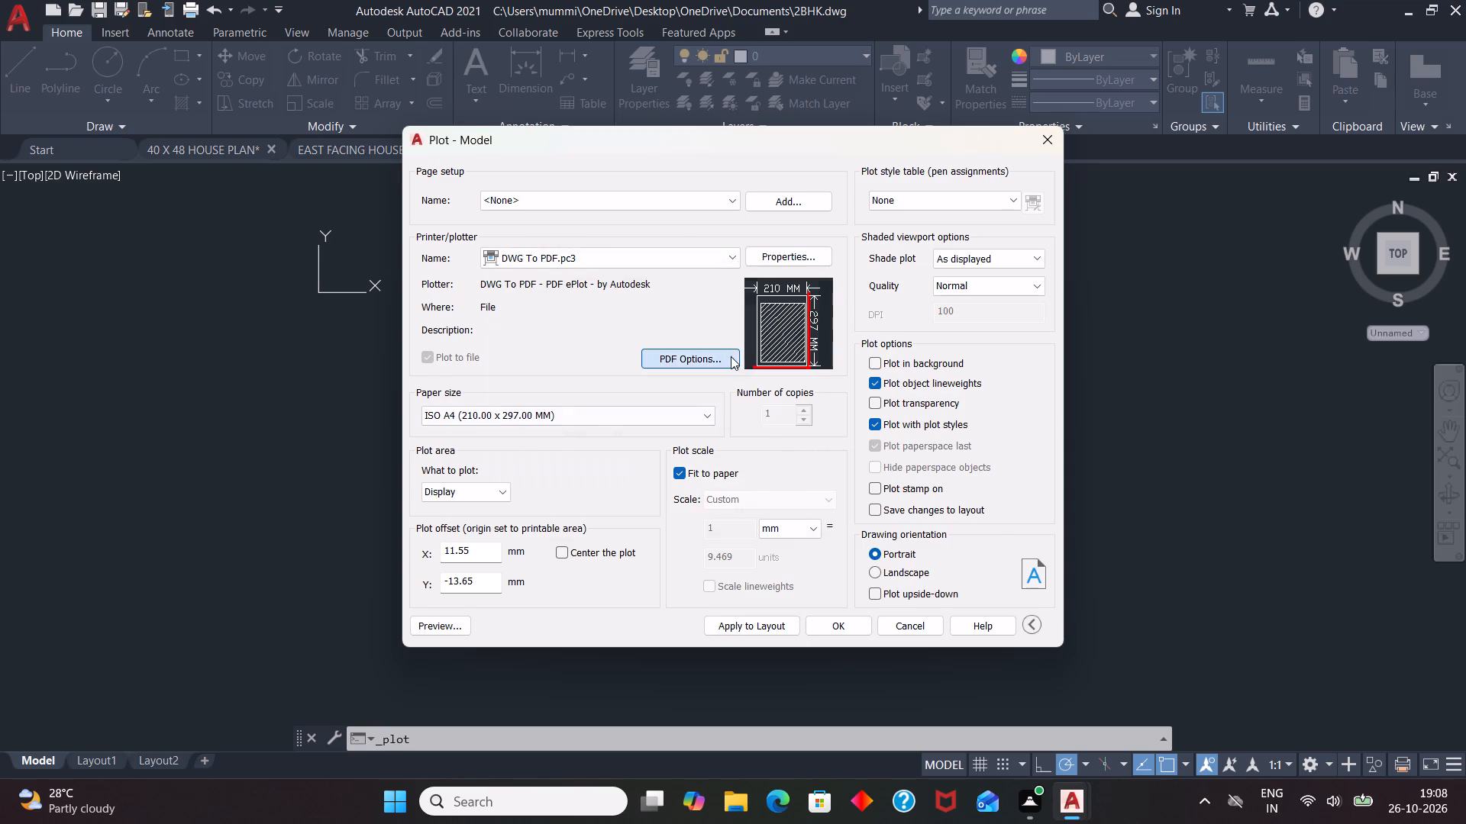
click(733, 308)
click(686, 426)
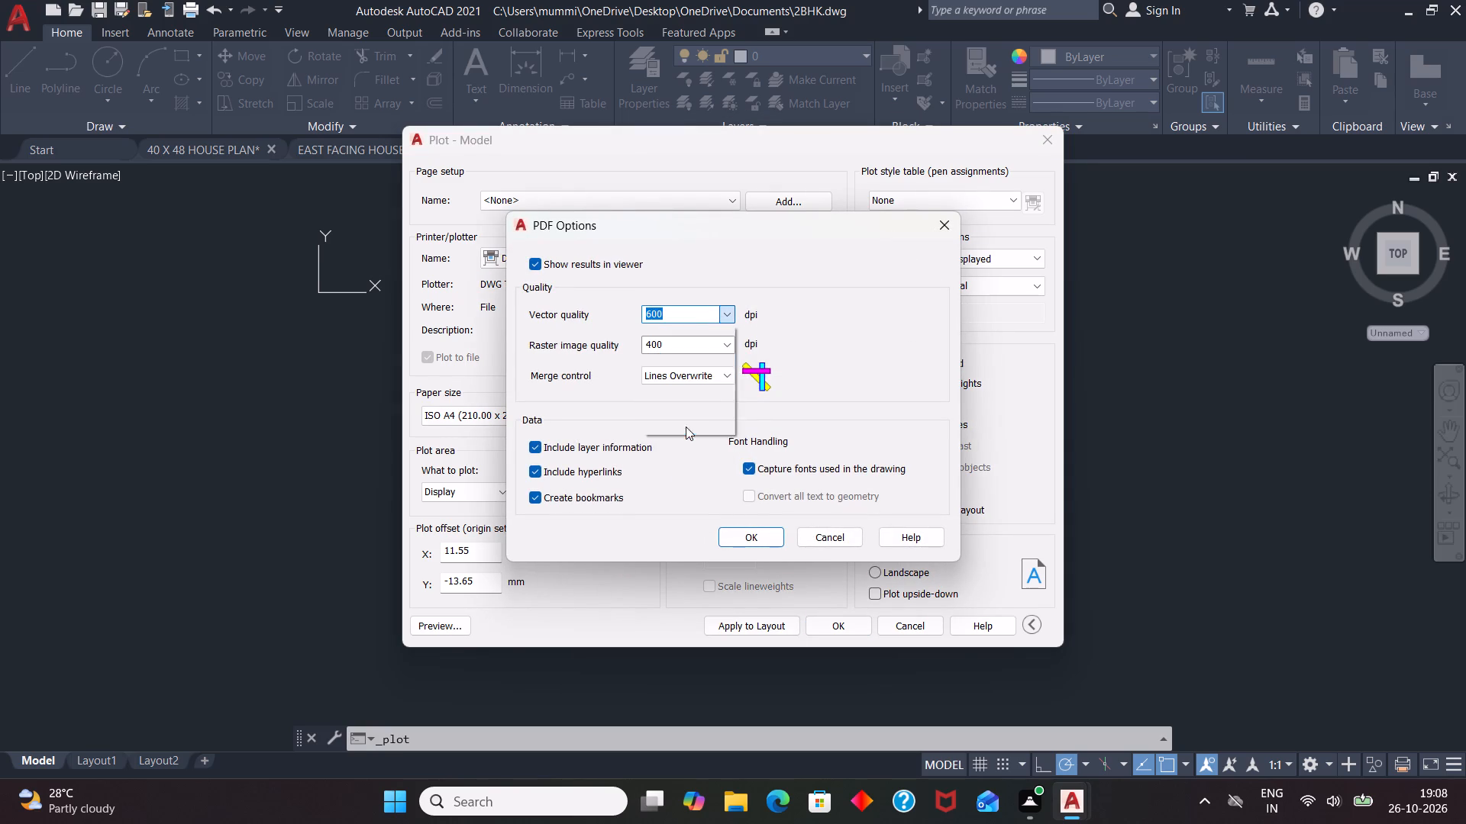
click(731, 343)
click(667, 457)
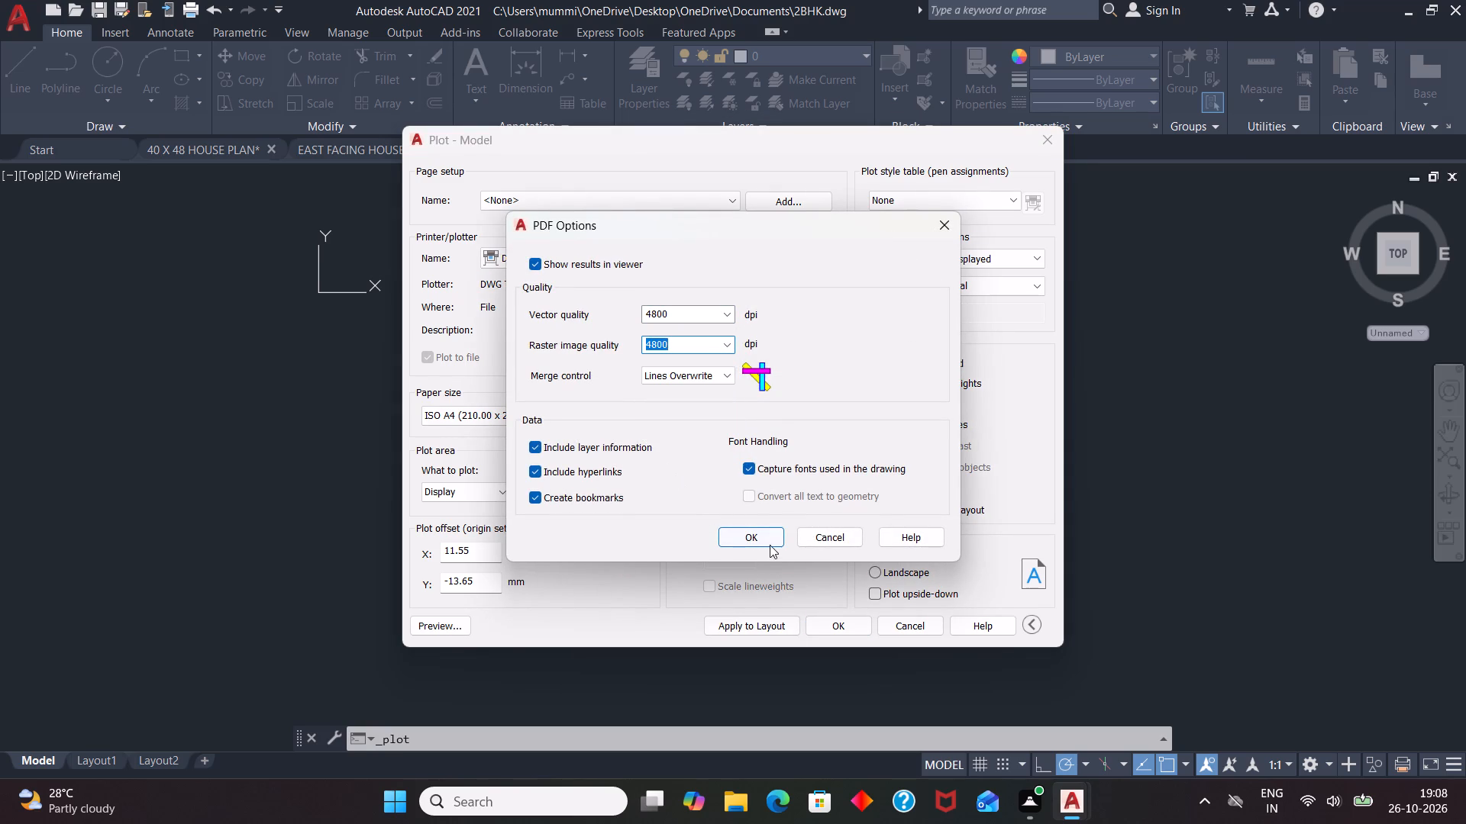
click(770, 544)
Configure the plot as ISO full bleed A3 (420 x 297 mm), centred, with the acad.ctb plot style and Maximum quality.
click(705, 465)
click(691, 410)
scroll(605, 555, up, 18)
scroll(593, 472, up, 5)
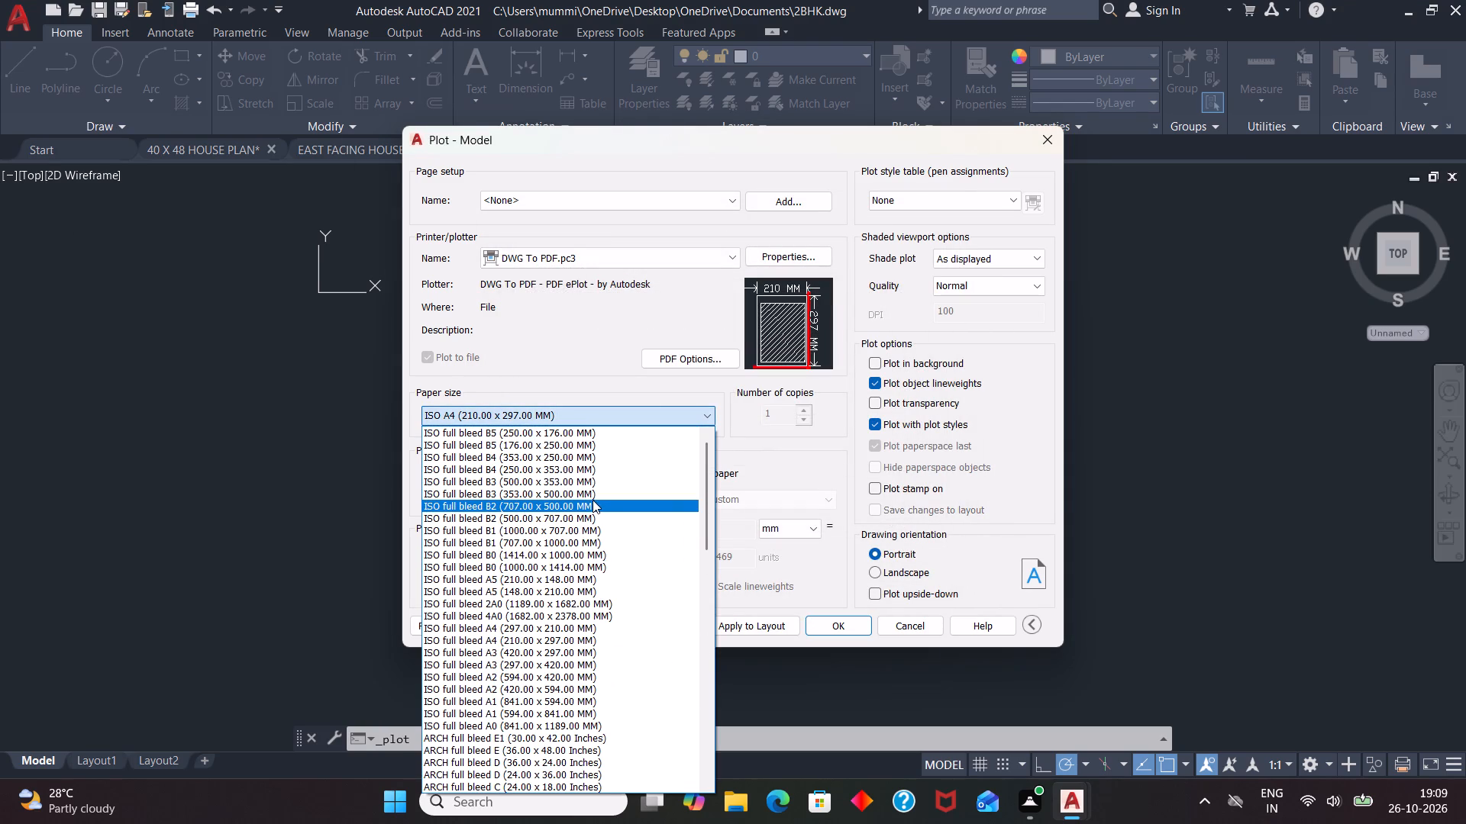
click(565, 658)
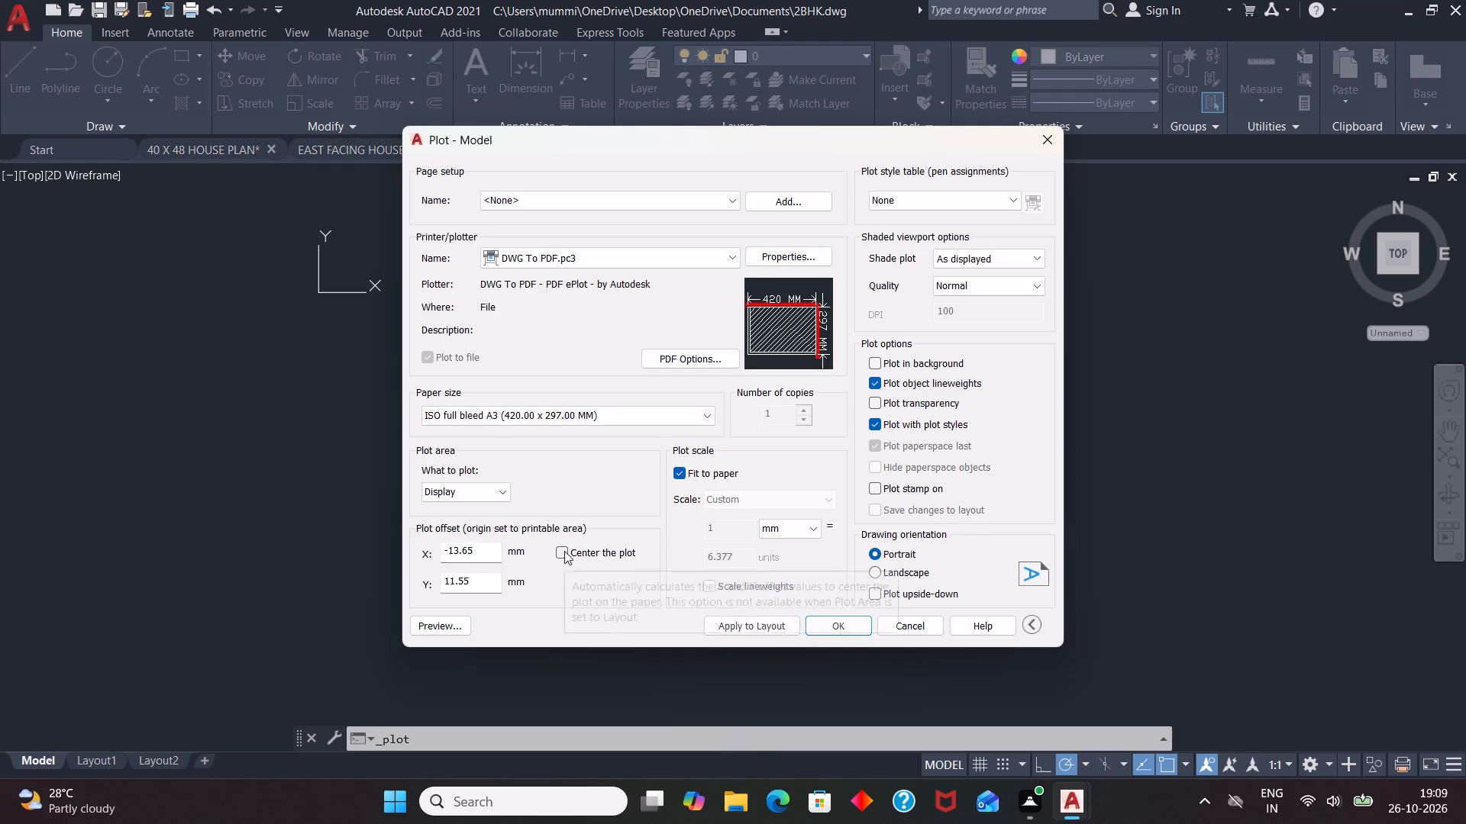
click(564, 551)
click(1012, 198)
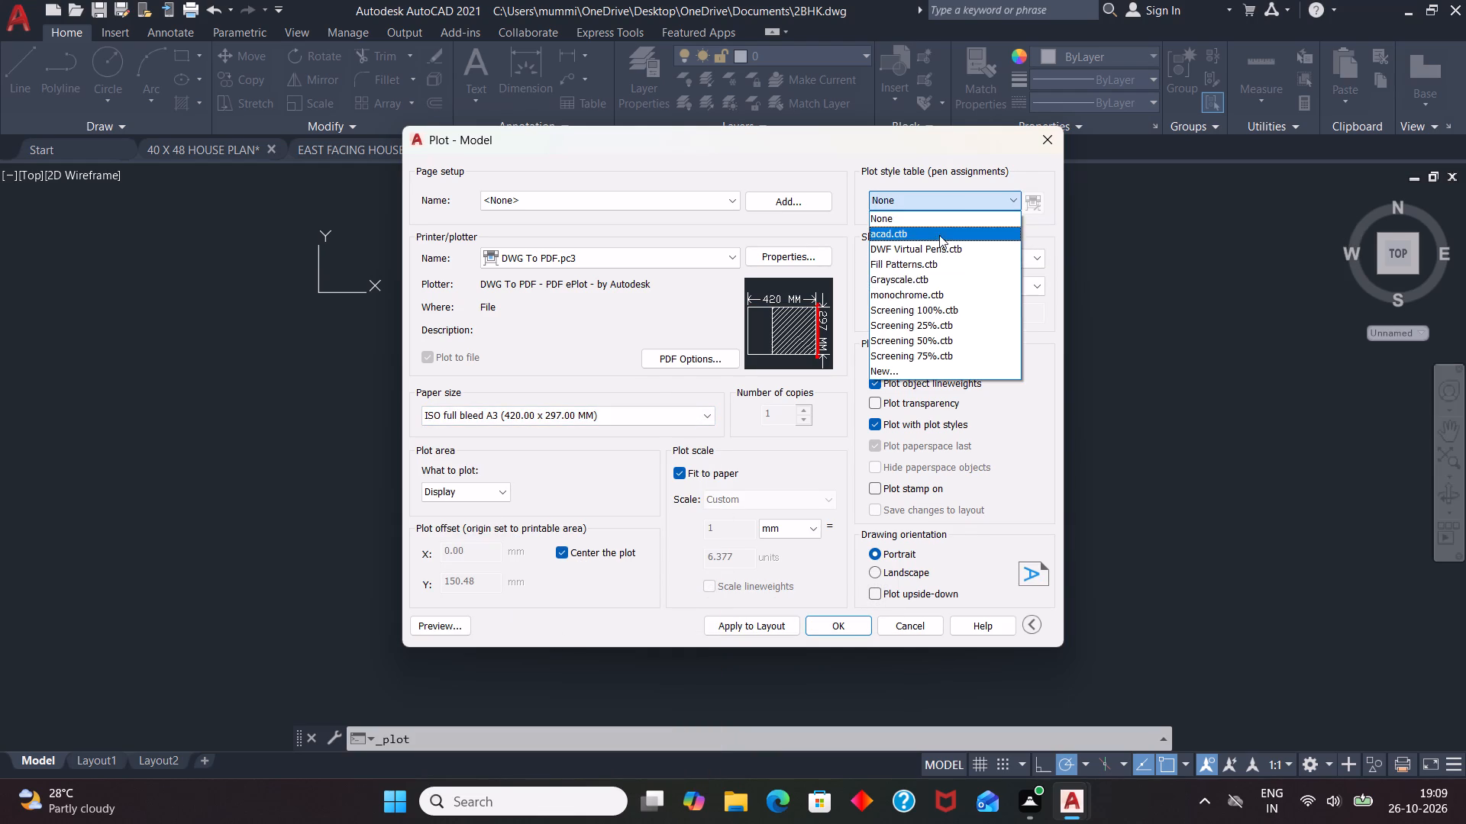
click(939, 235)
click(723, 444)
click(976, 286)
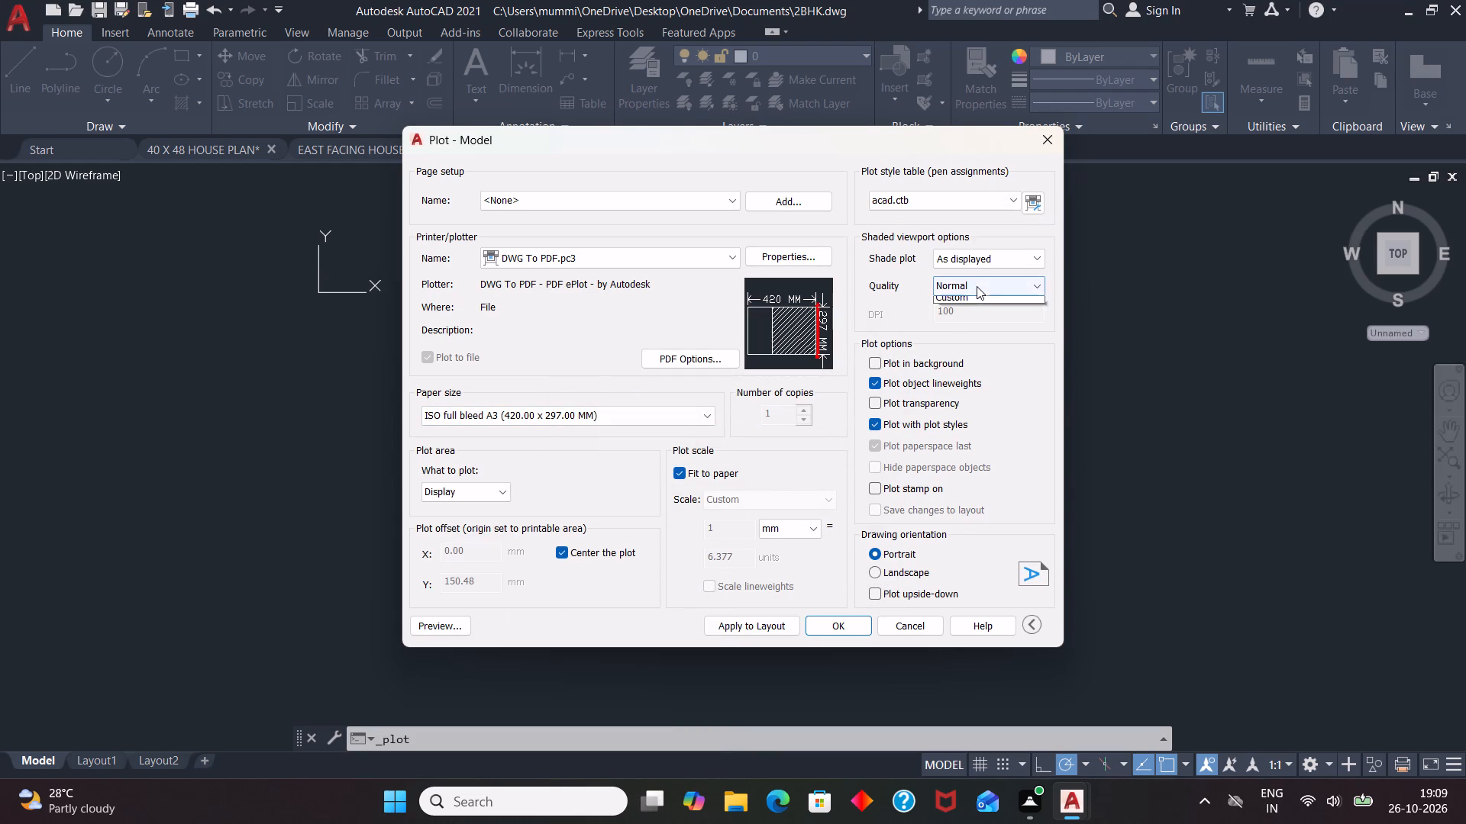
click(970, 348)
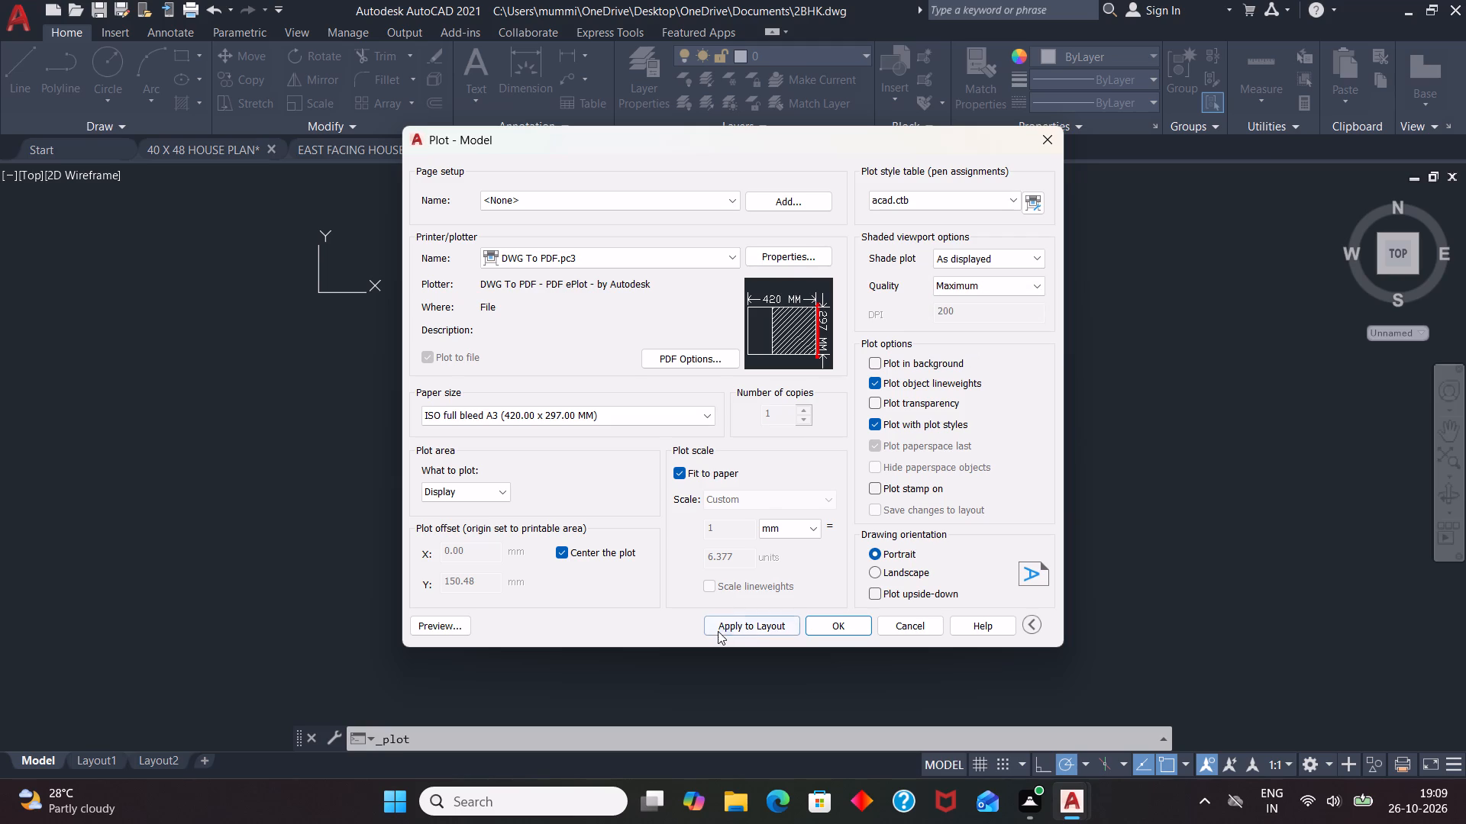
Plot a window enclosing the whole floor plan and its title, saving the PDF as 2BHK-Model in Documents.
click(499, 491)
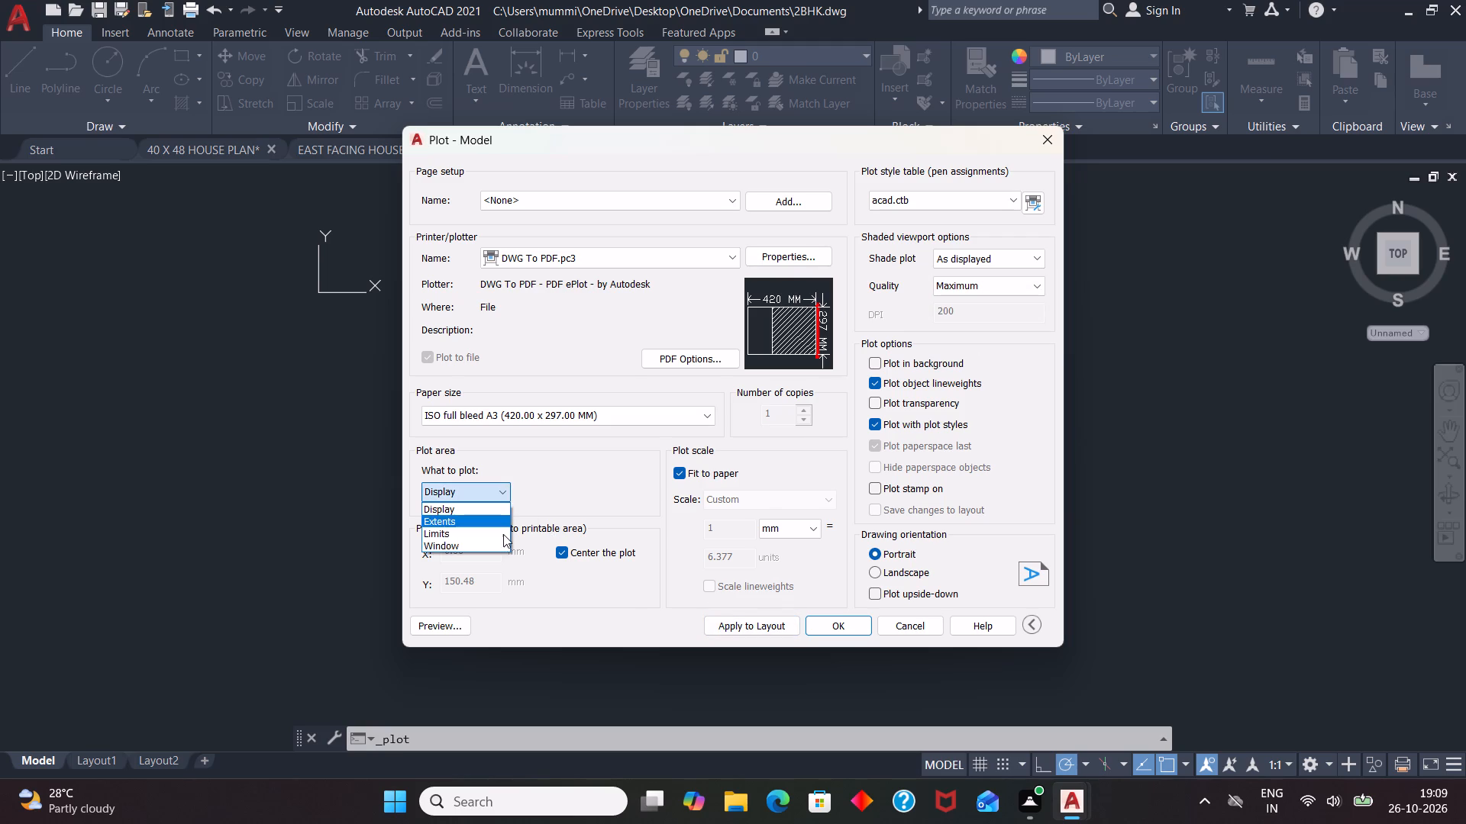
click(498, 542)
drag(584, 196, 1048, 604)
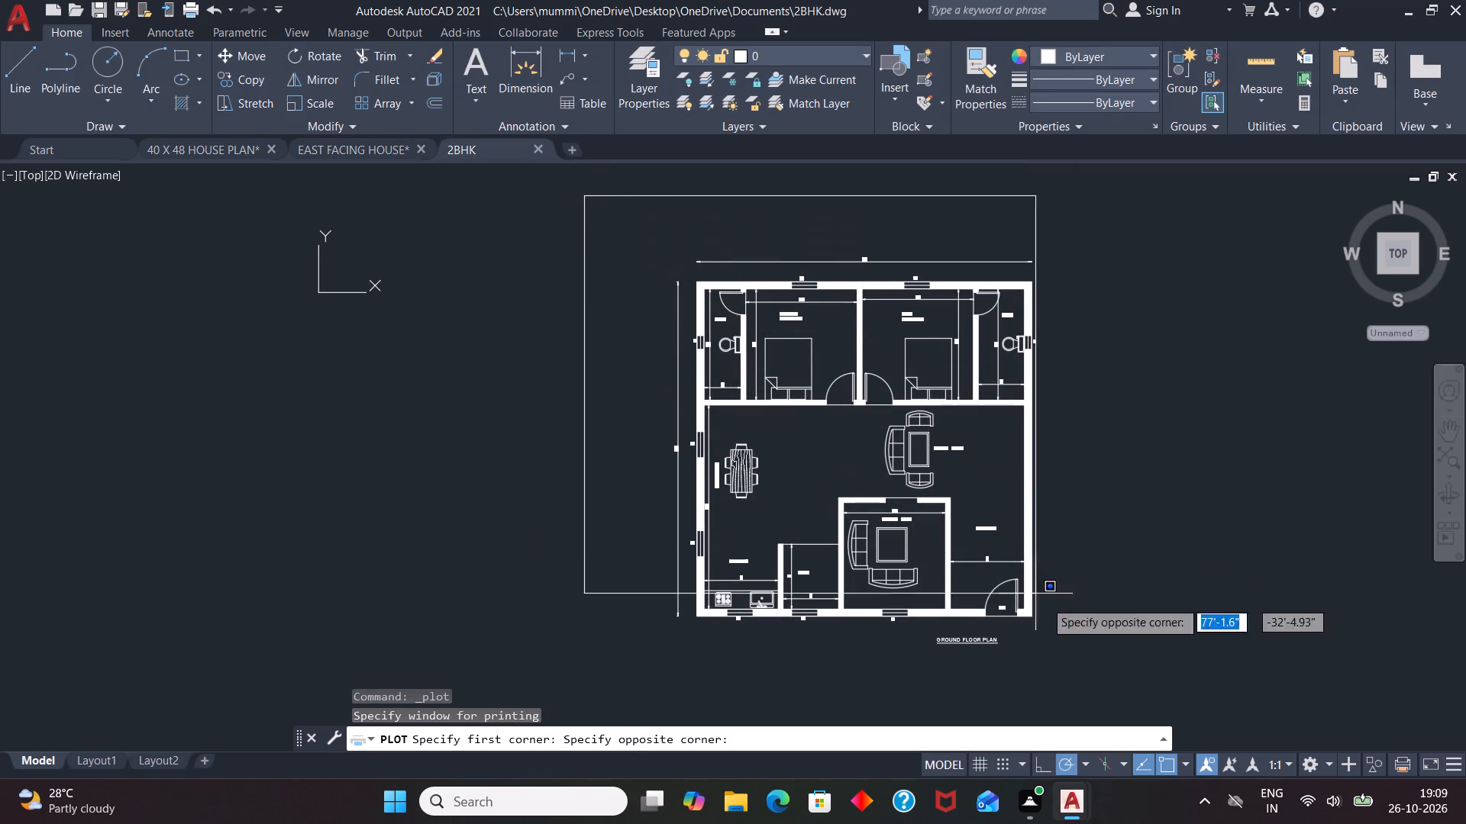
drag(1048, 604, 1134, 687)
click(1134, 687)
click(854, 621)
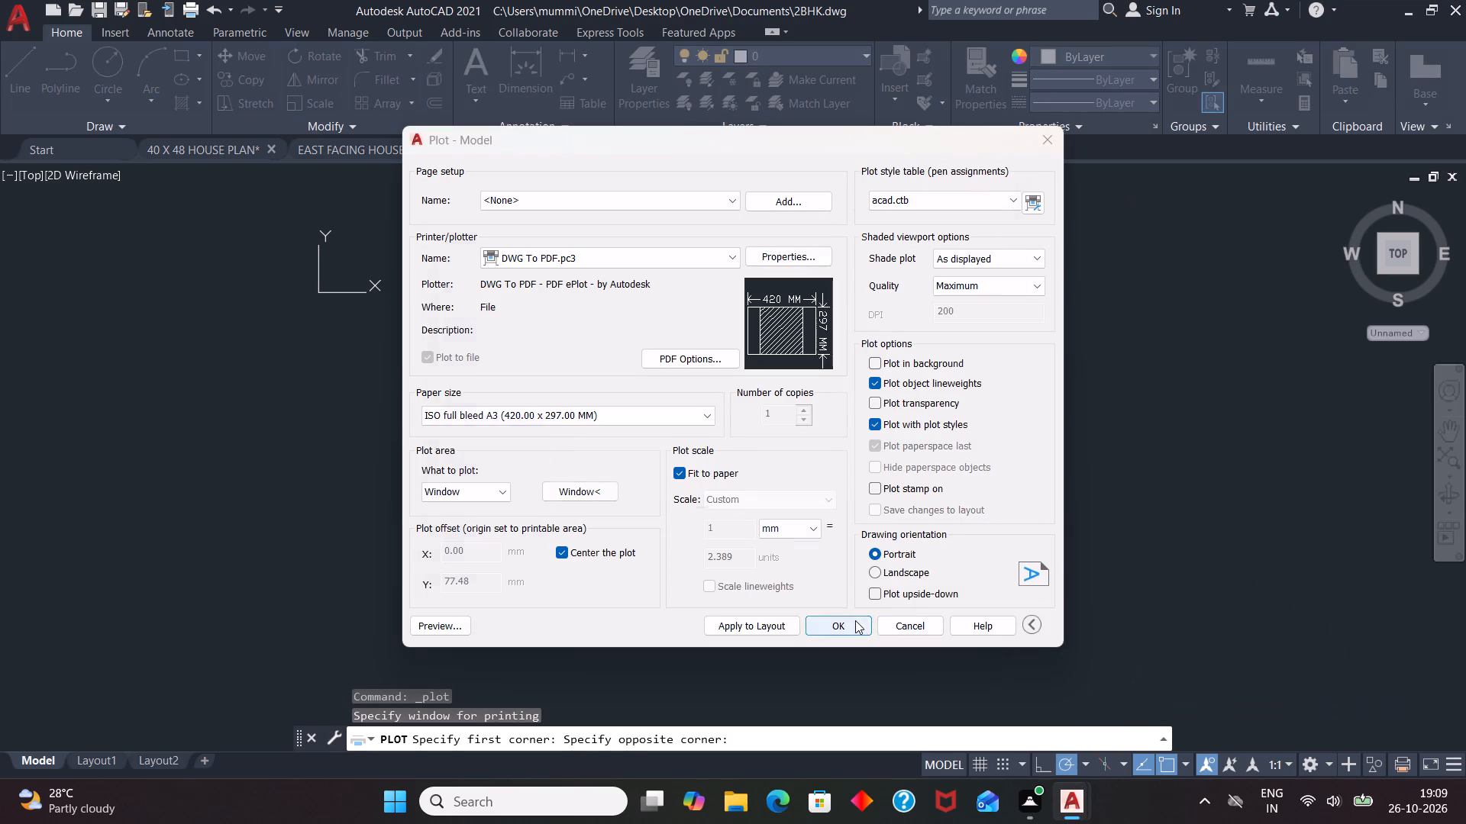
click(1006, 575)
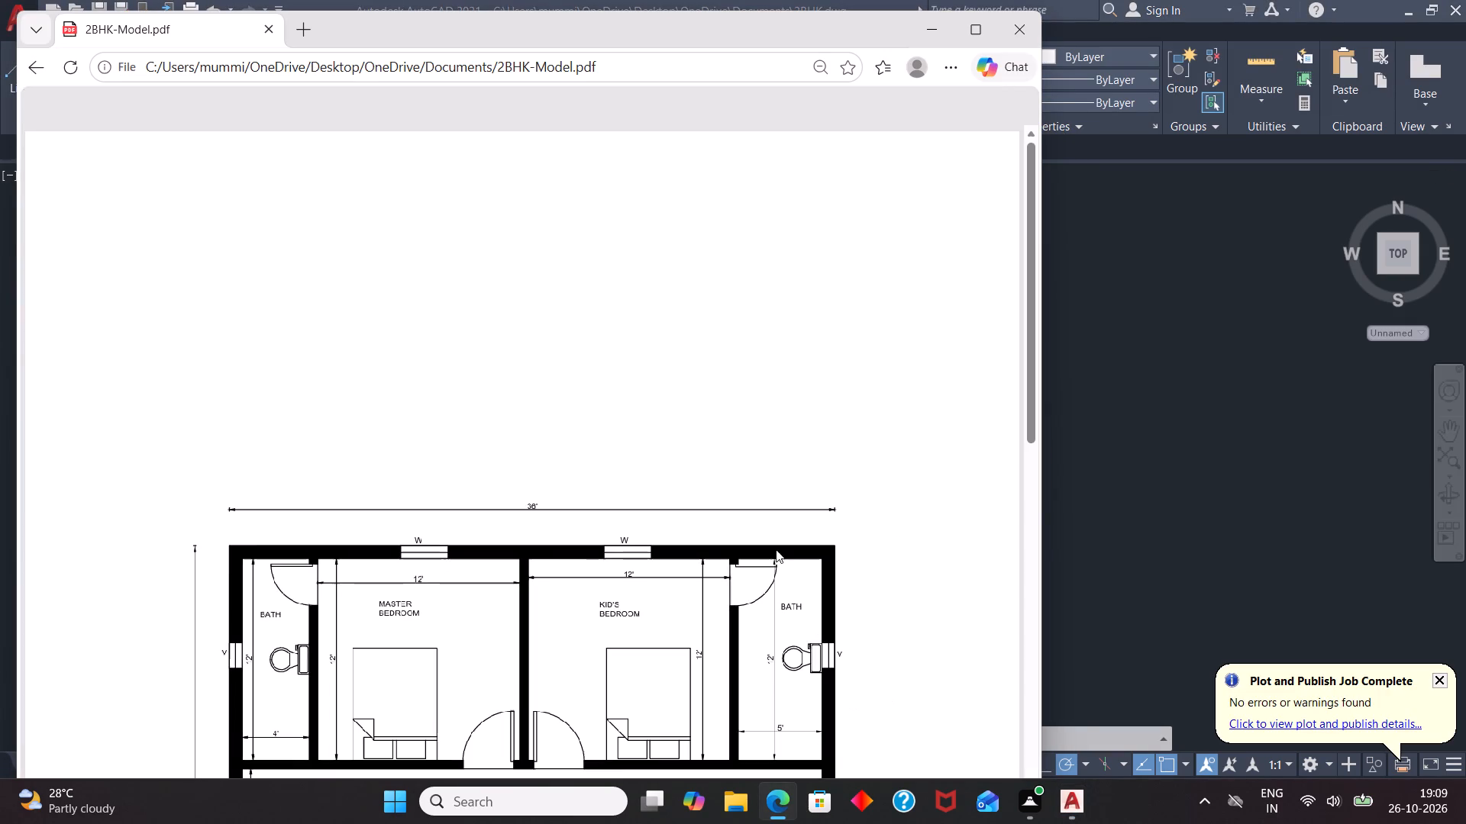
Check the plotted floor plan in the PDF viewer, then close it and dismiss the plot notification.
scroll(873, 432, down, 8)
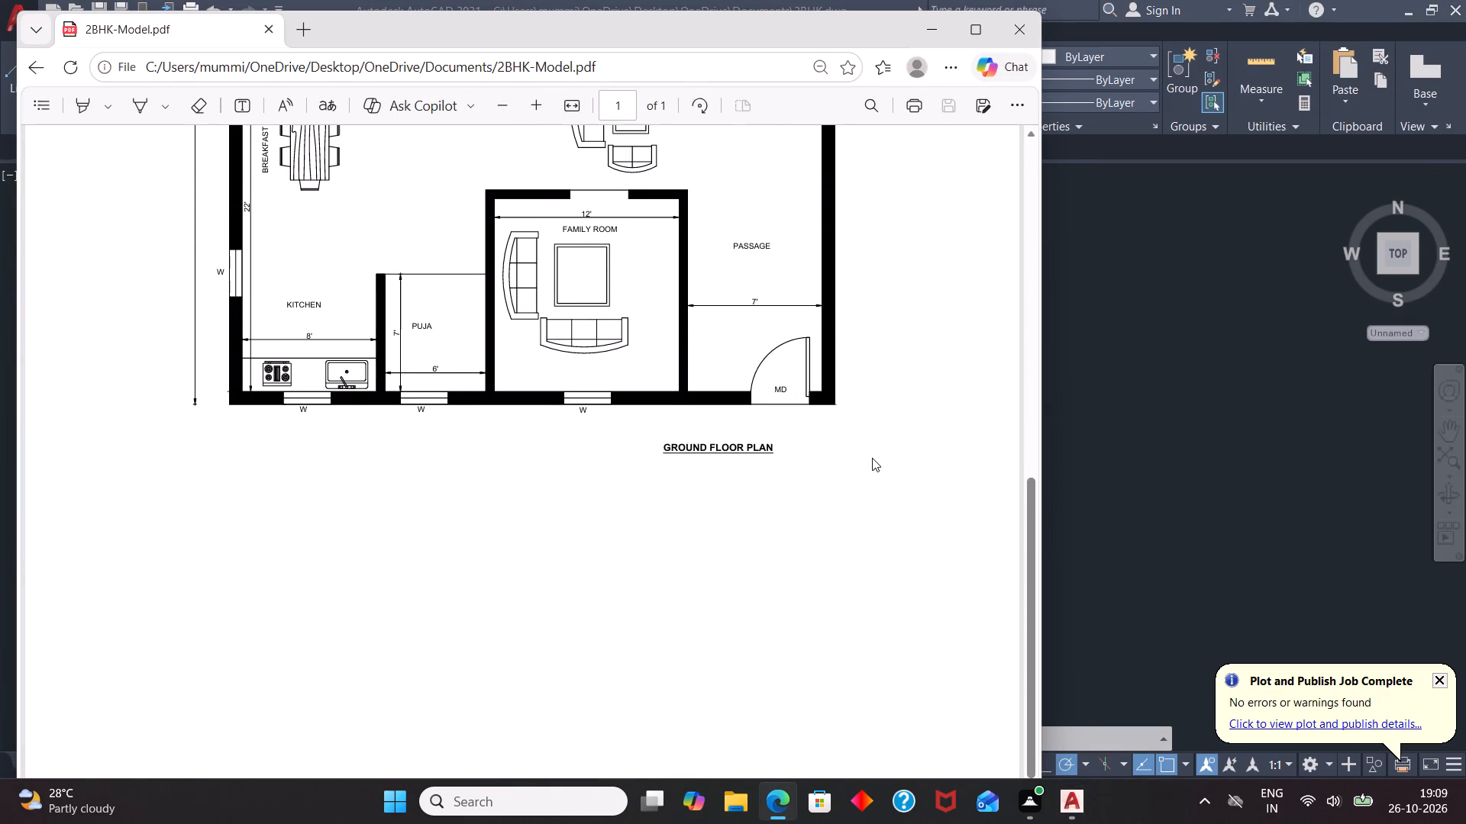
click(1019, 22)
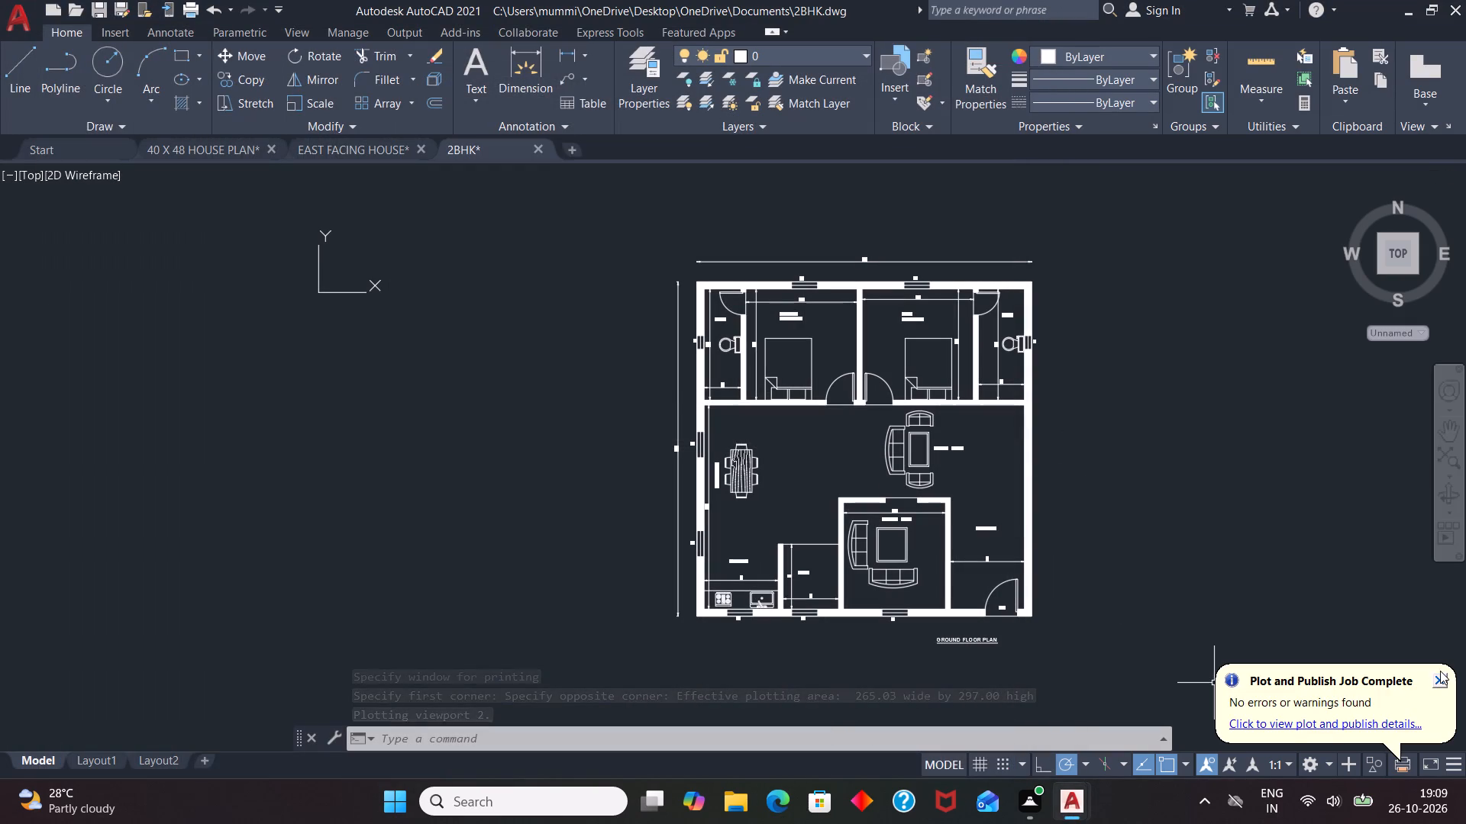
click(1440, 684)
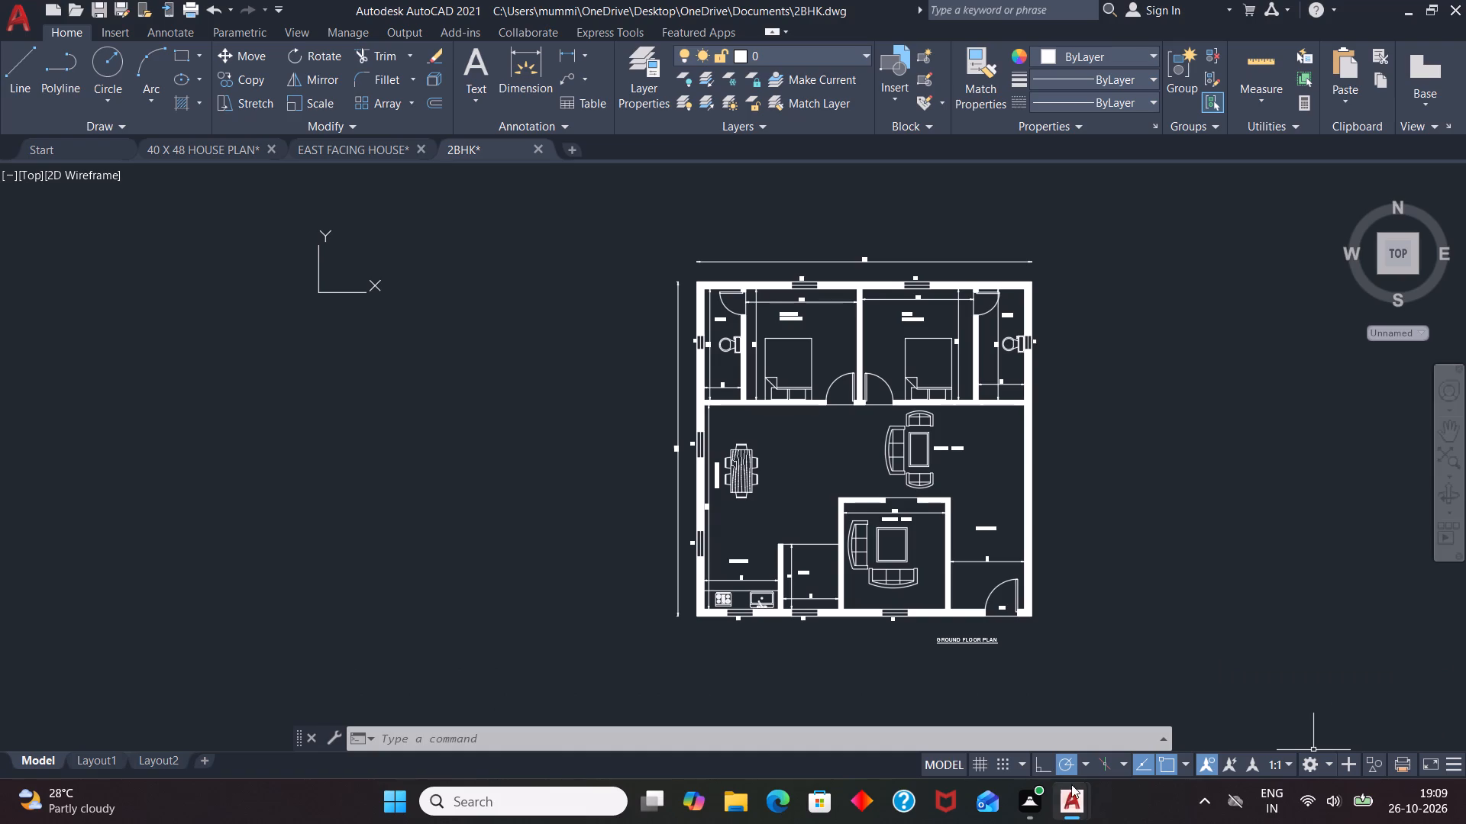